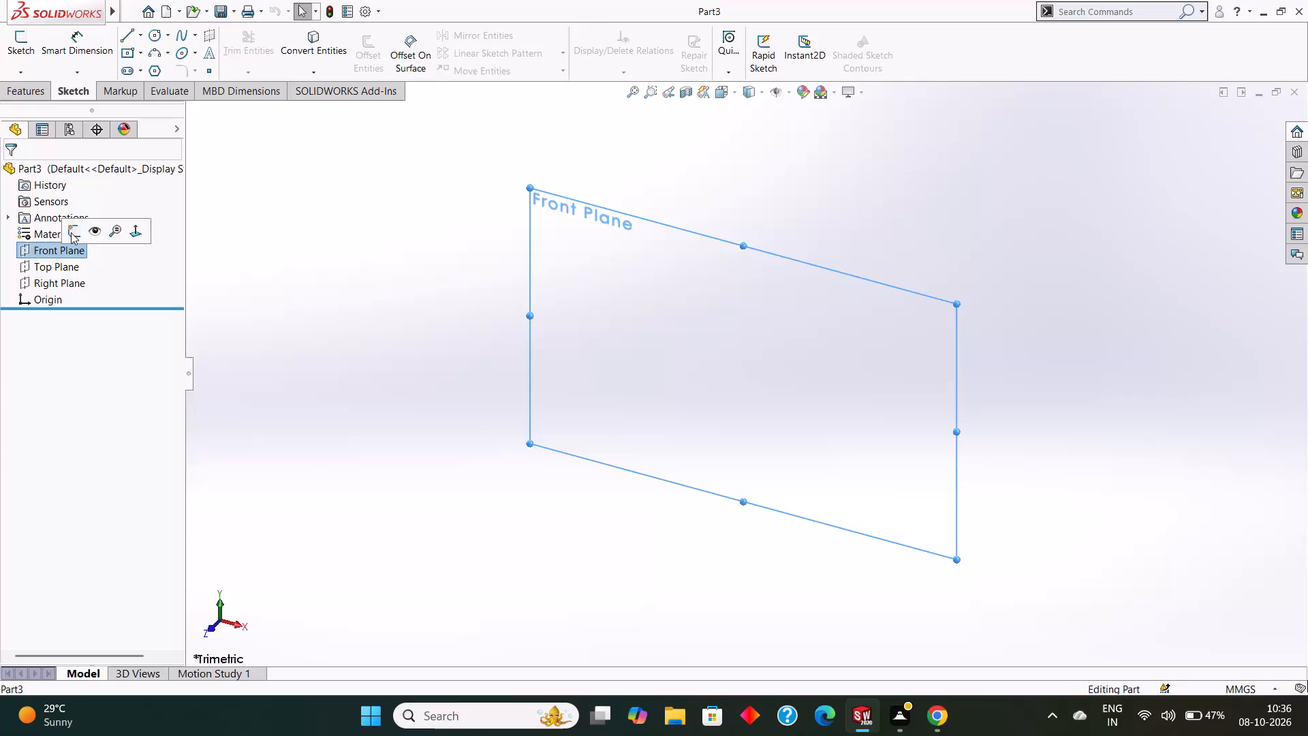
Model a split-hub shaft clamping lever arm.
Start a sketch on the Front Plane.
click(154, 36)
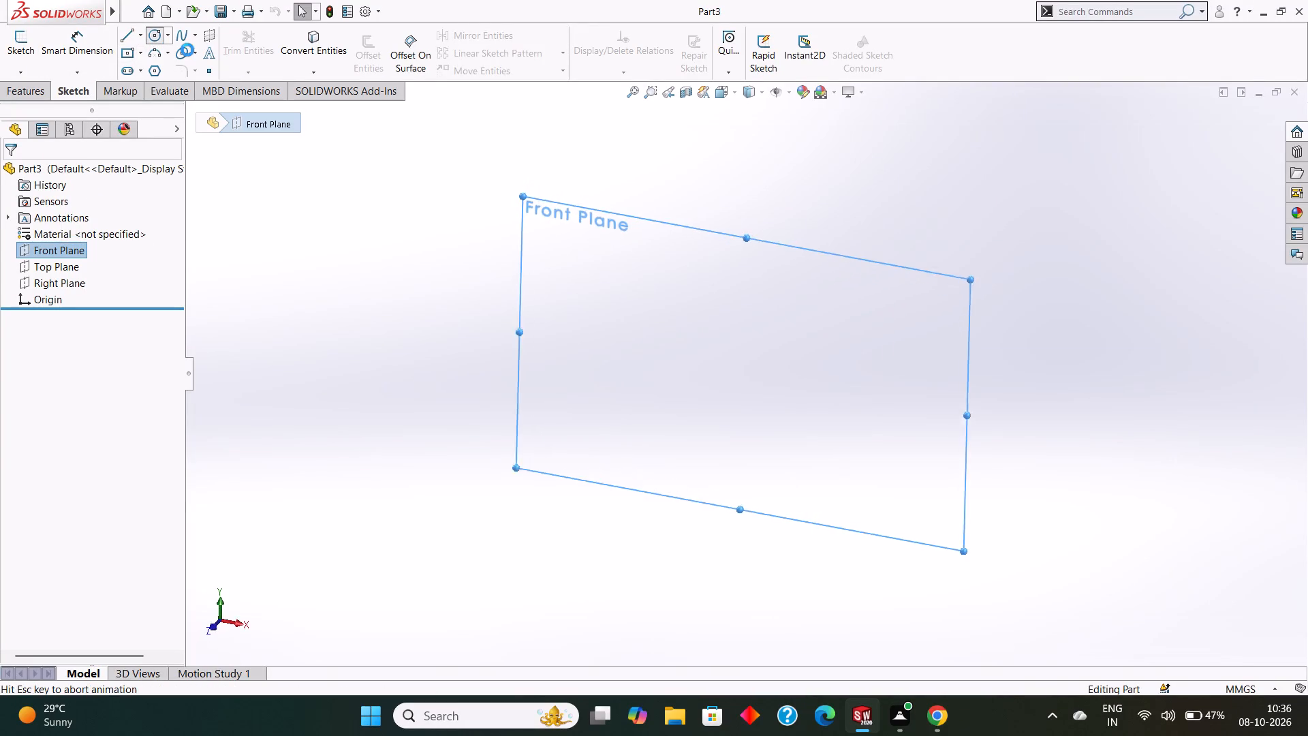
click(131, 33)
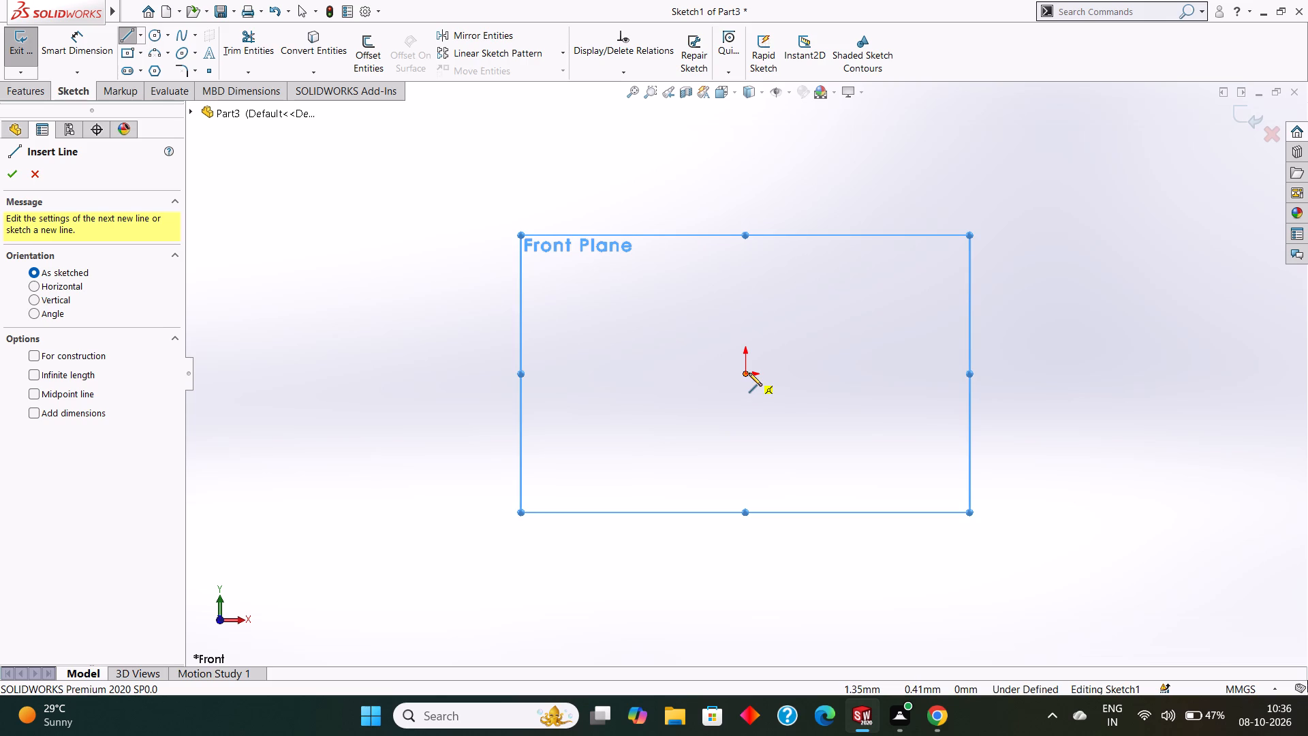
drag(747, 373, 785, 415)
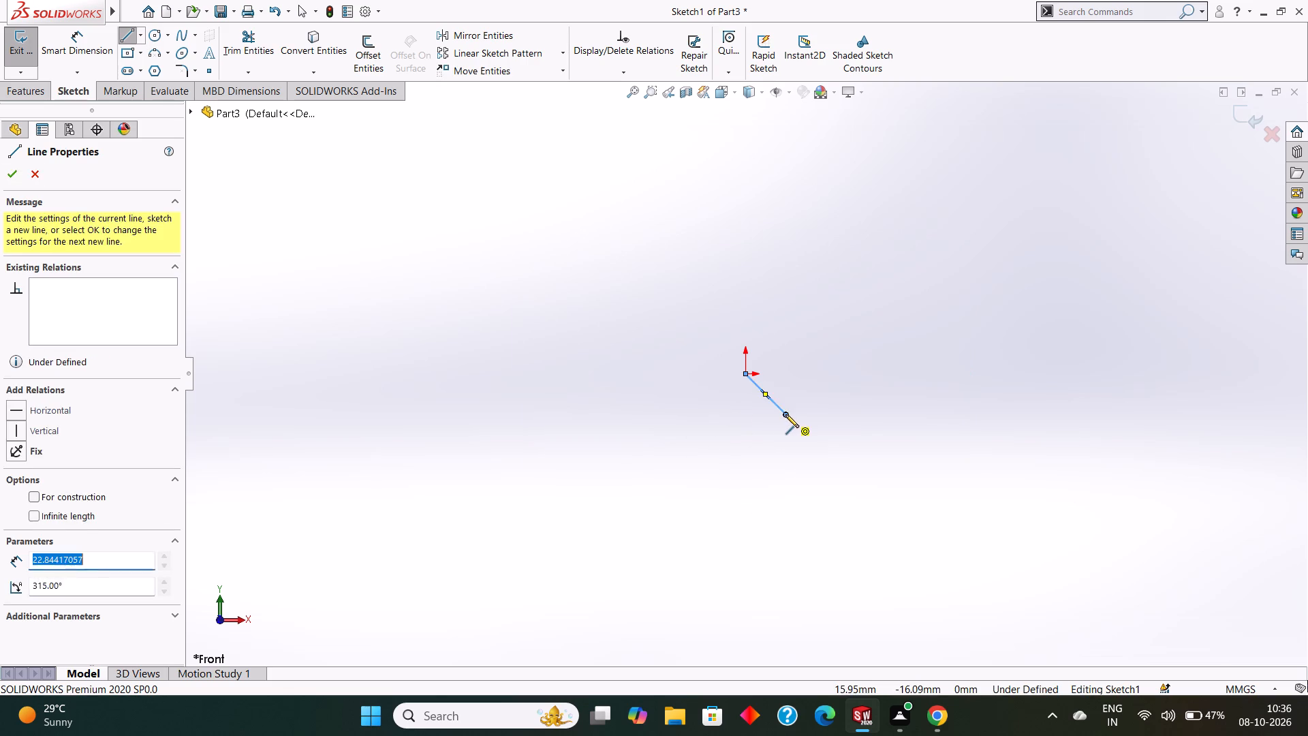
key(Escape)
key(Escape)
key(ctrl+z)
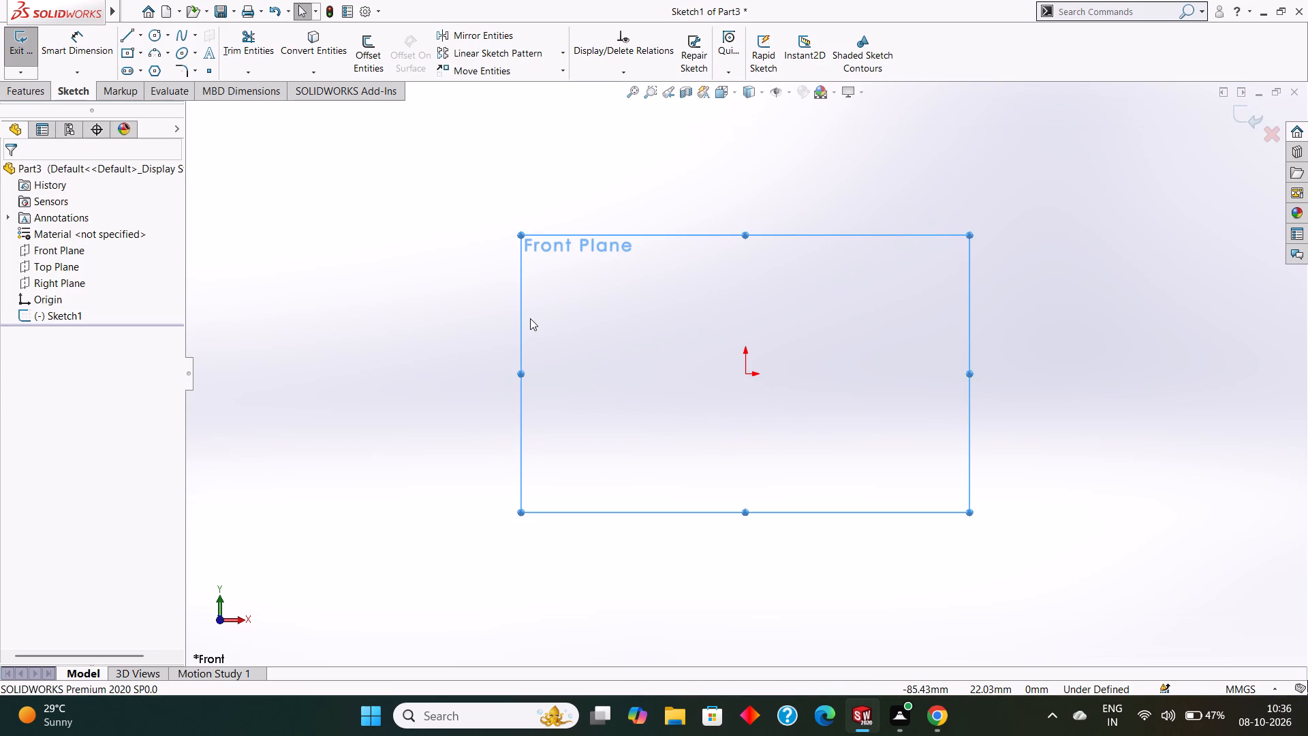
Sketch two concentric circles centred on the origin, with radii of 25 mm and 15 mm.
click(151, 38)
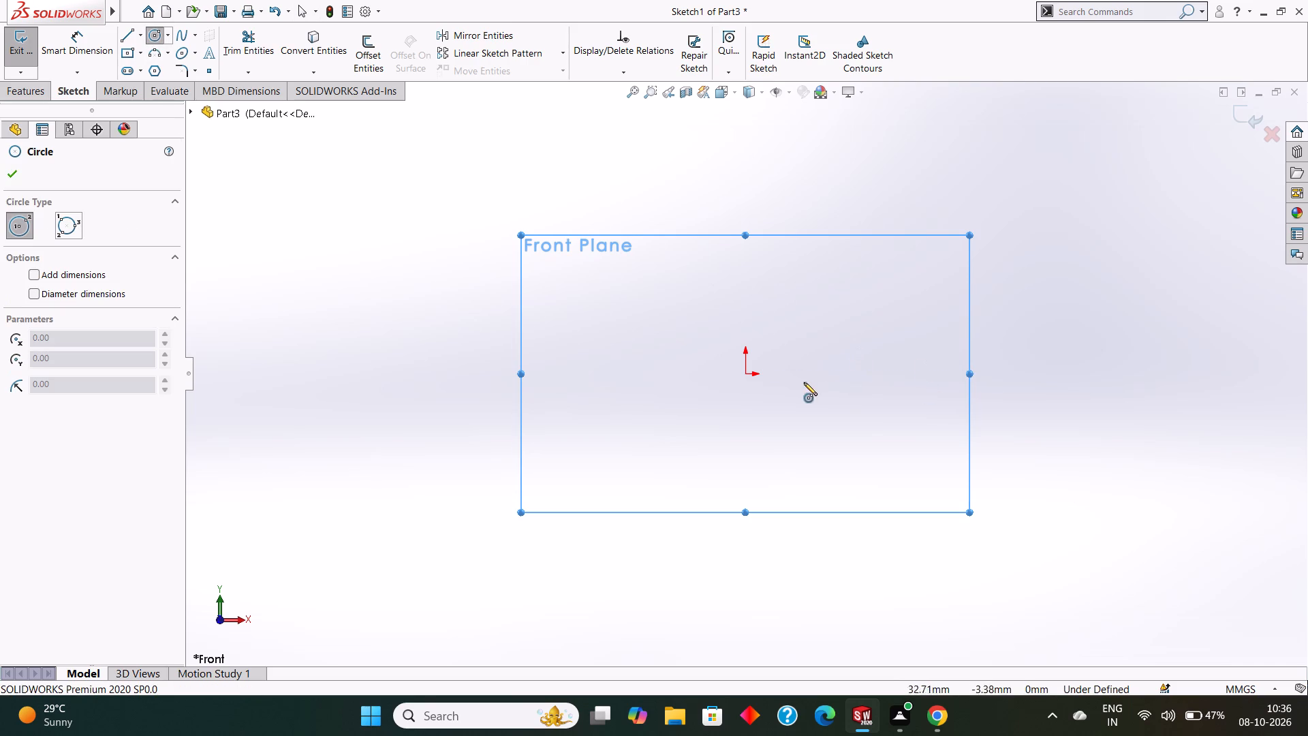
drag(744, 371, 788, 410)
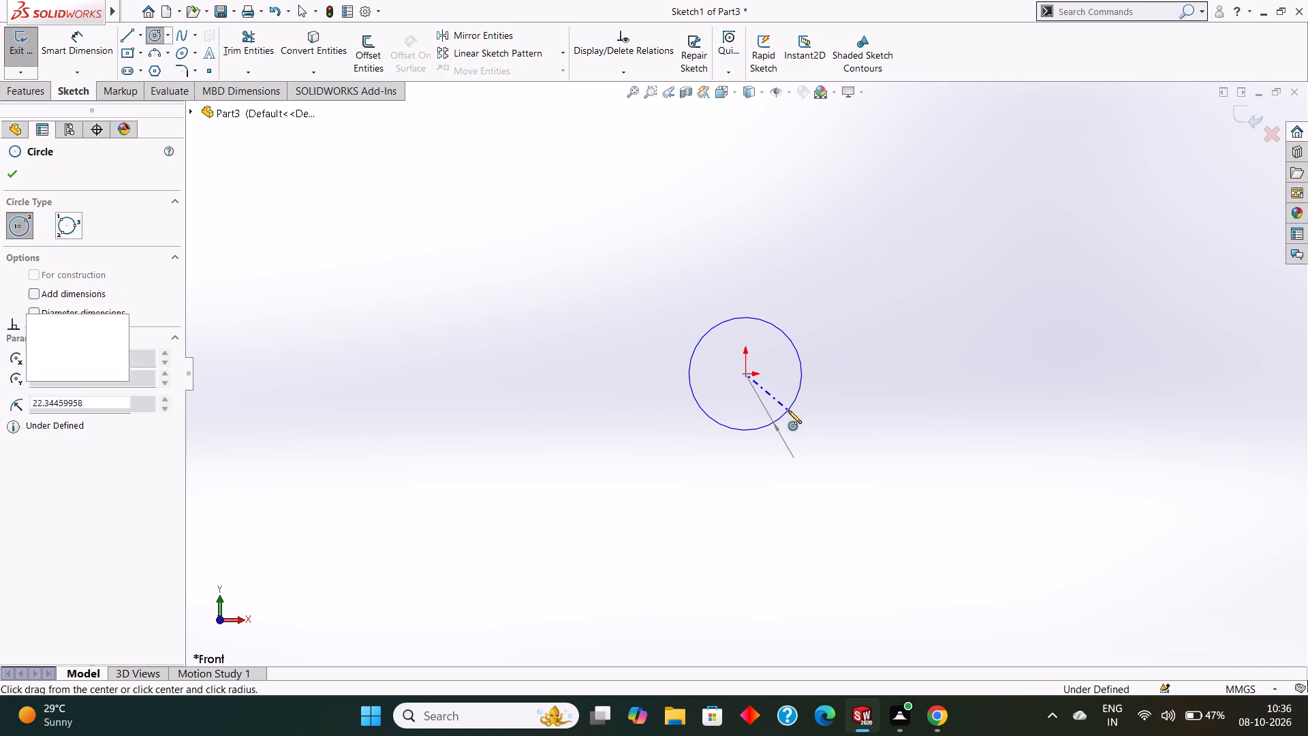
text(25)
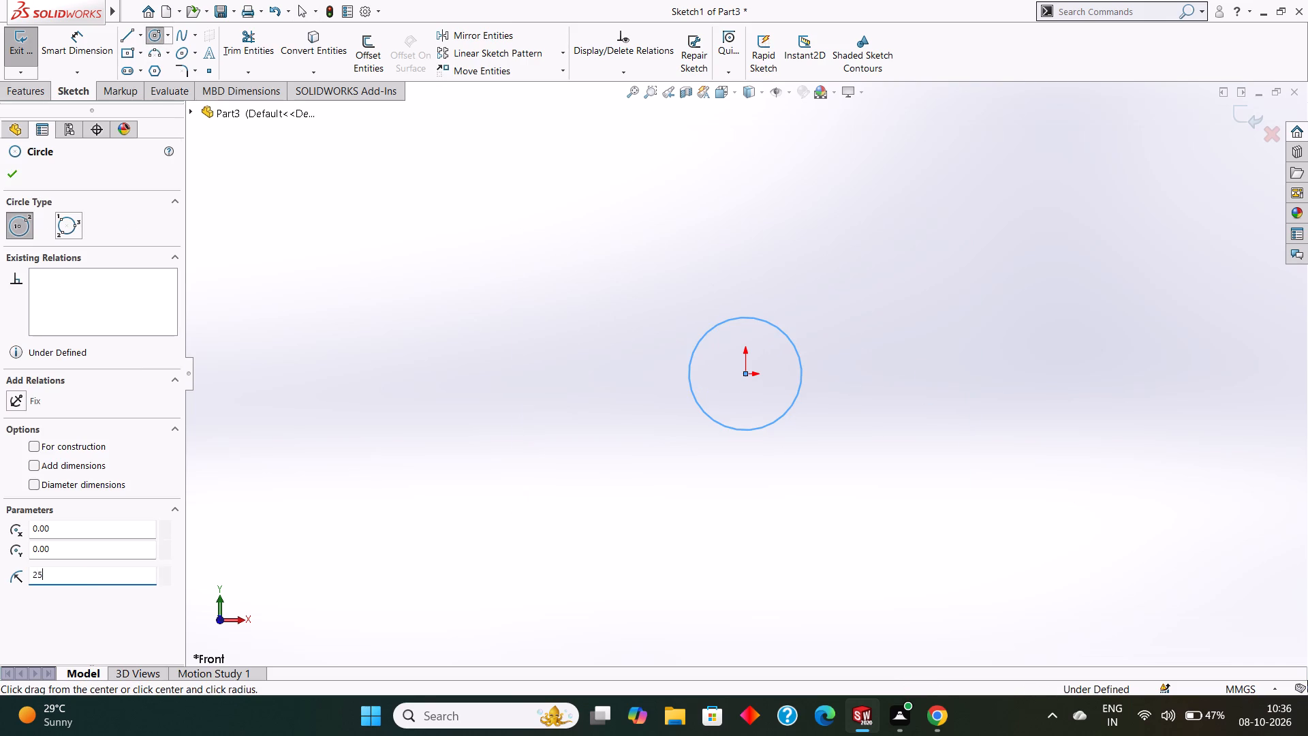
key(Return)
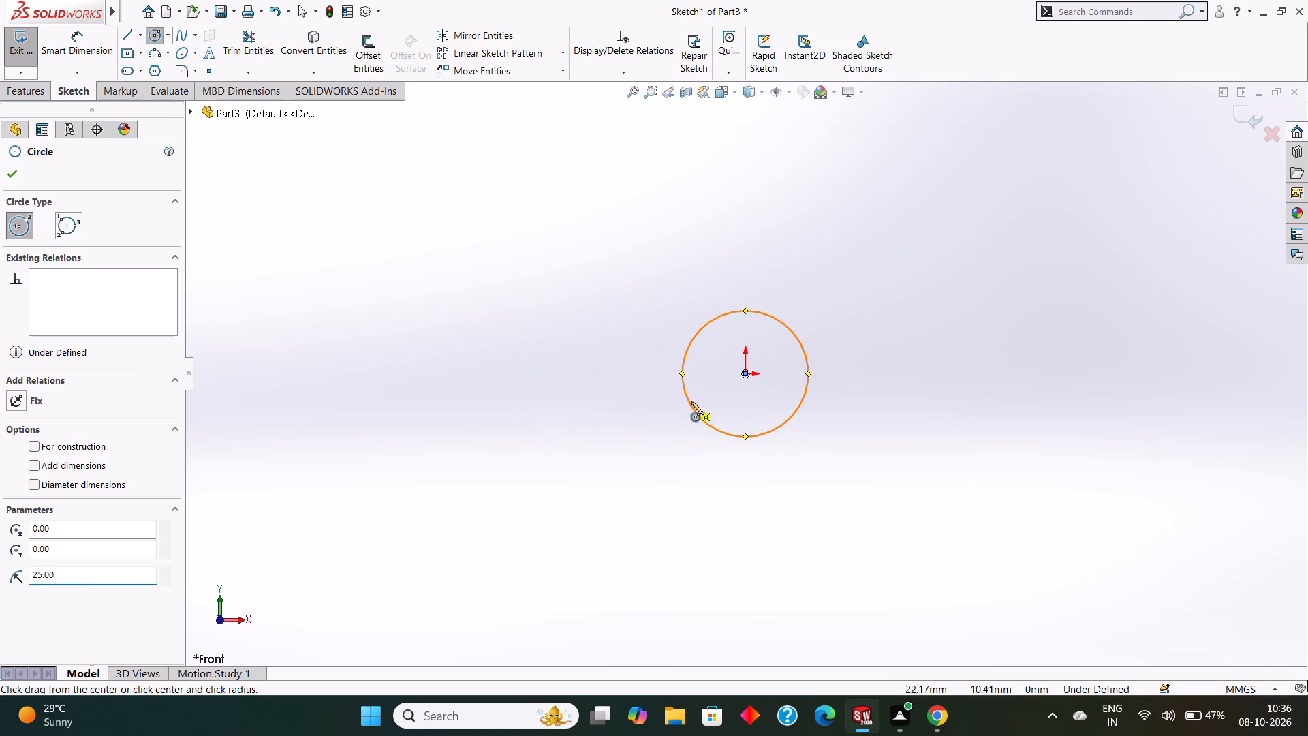
drag(745, 374, 768, 413)
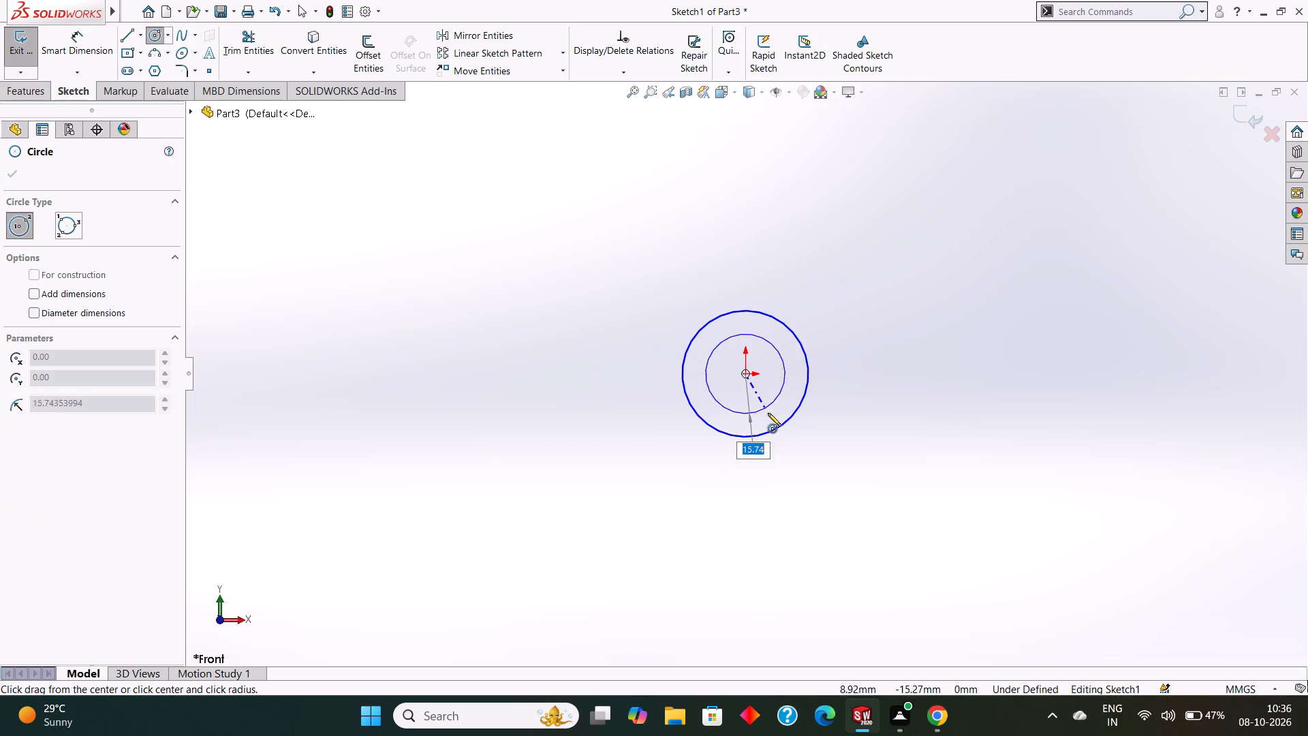
drag(768, 413, 773, 405)
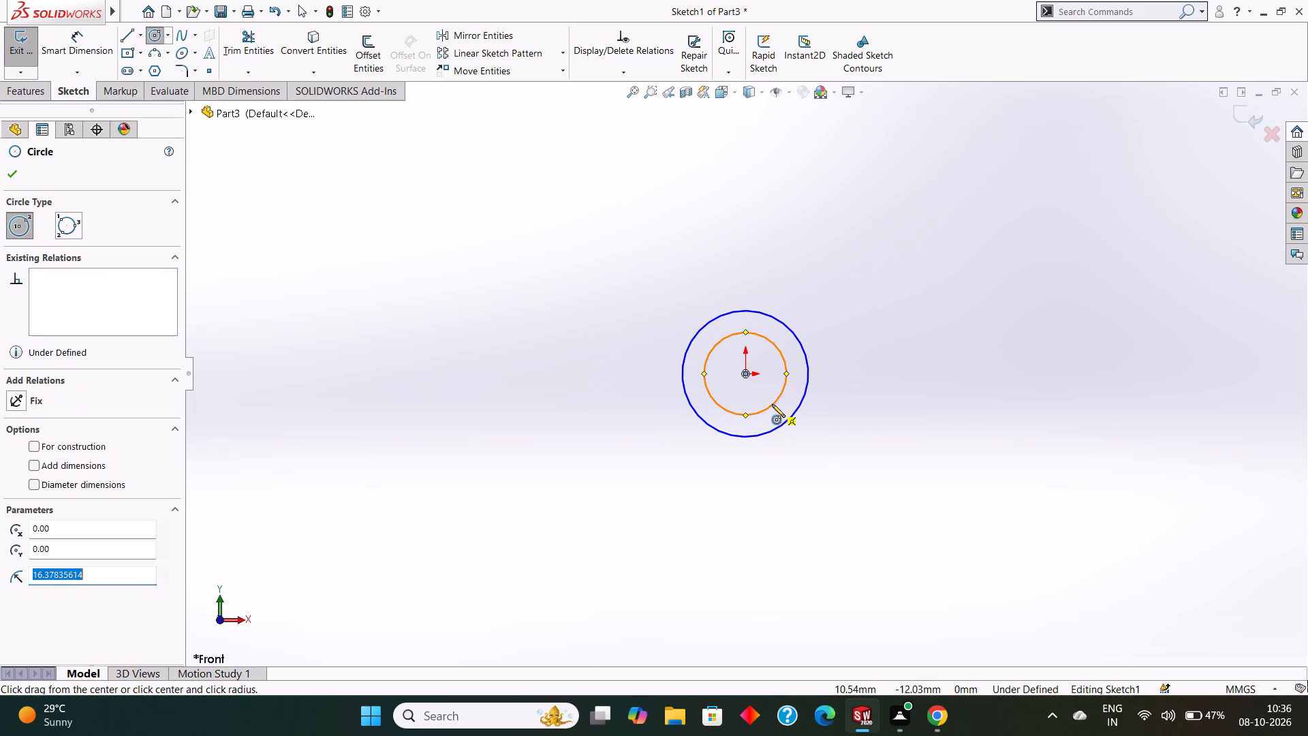
text(15)
key(Return)
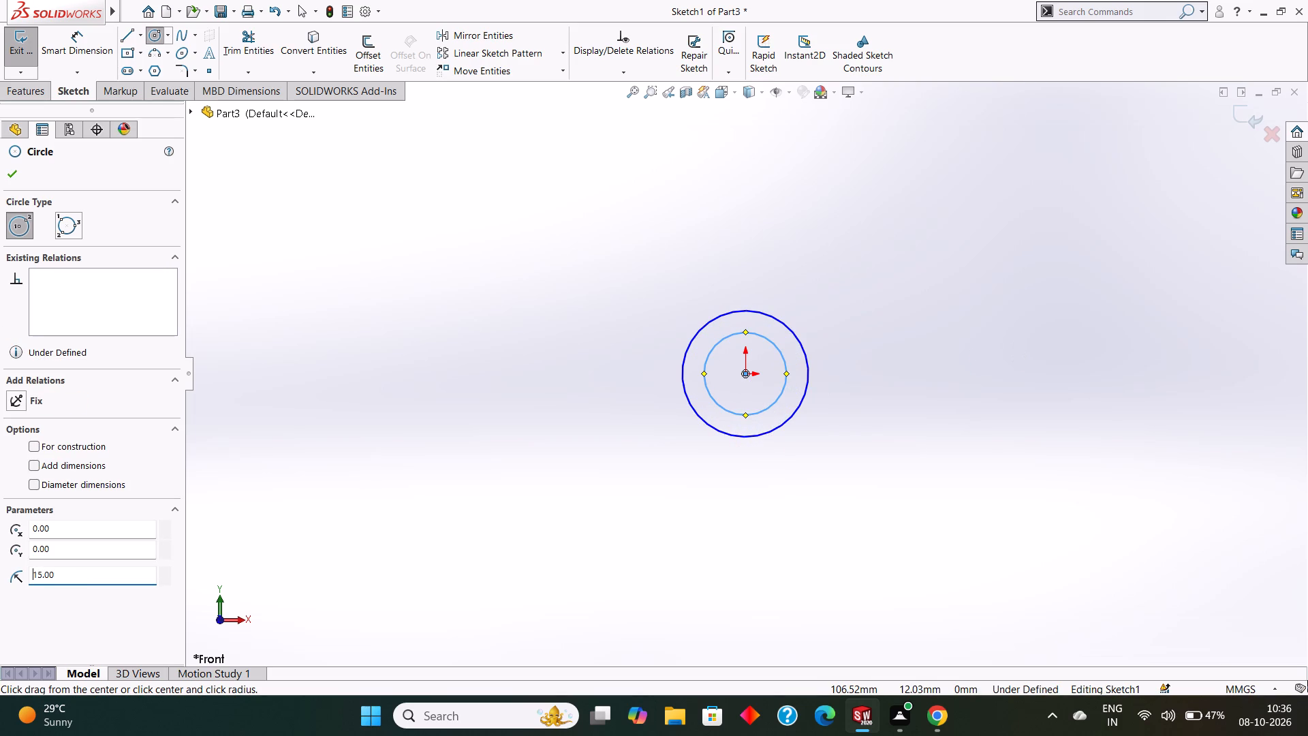
click(6, 169)
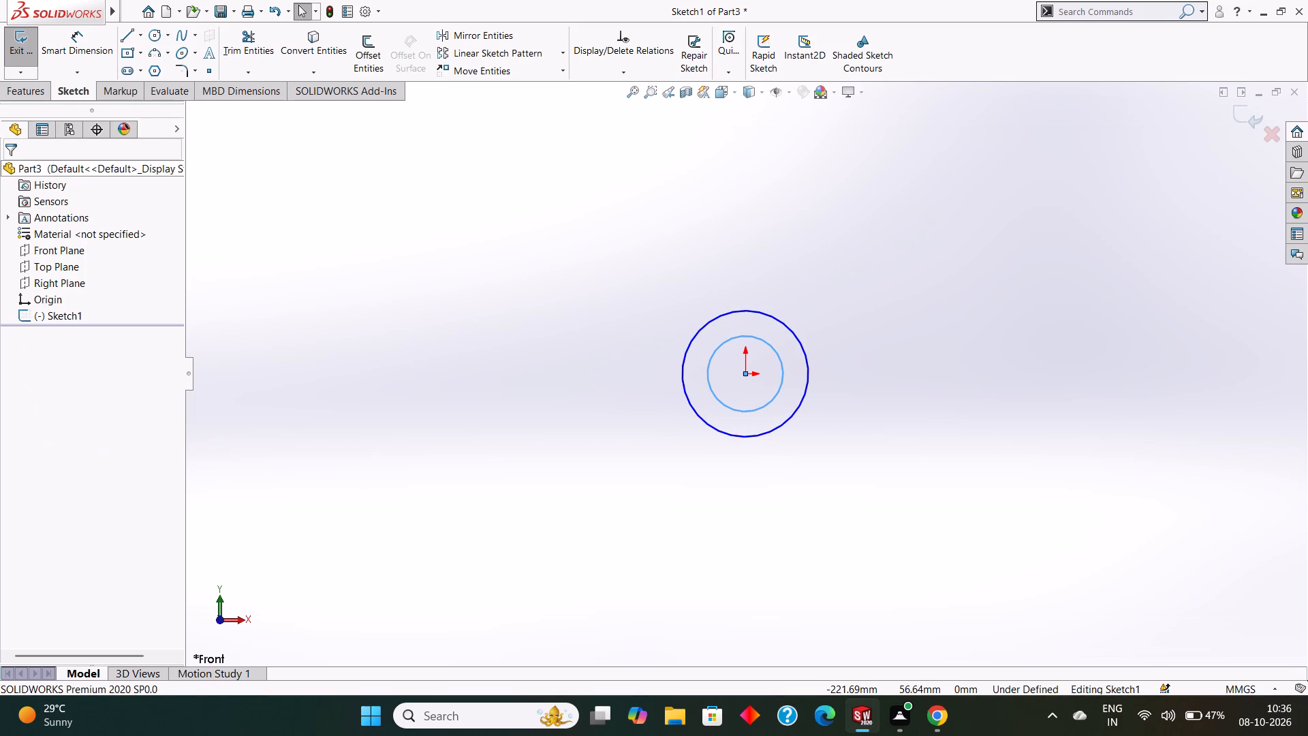
Add diameter dimensions of 30 mm to the inner circle and 50 mm to the outer circle.
click(87, 37)
click(741, 335)
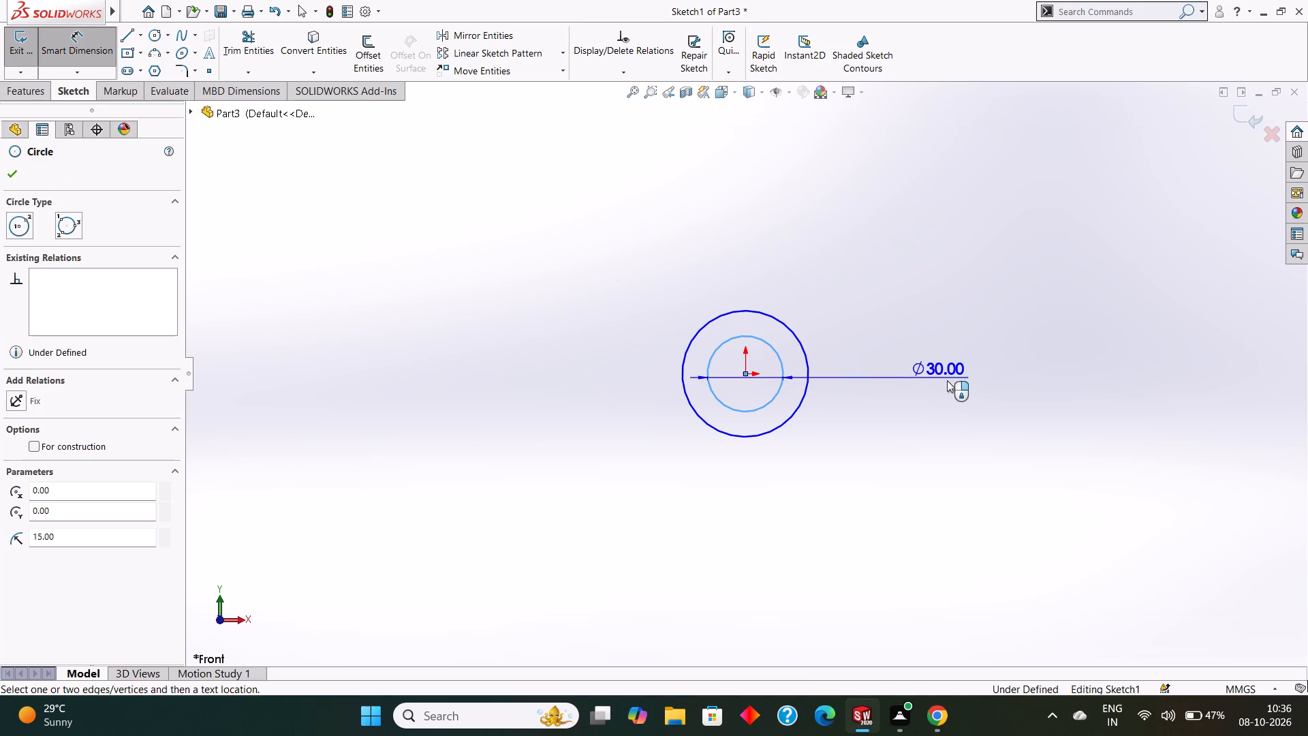
click(961, 382)
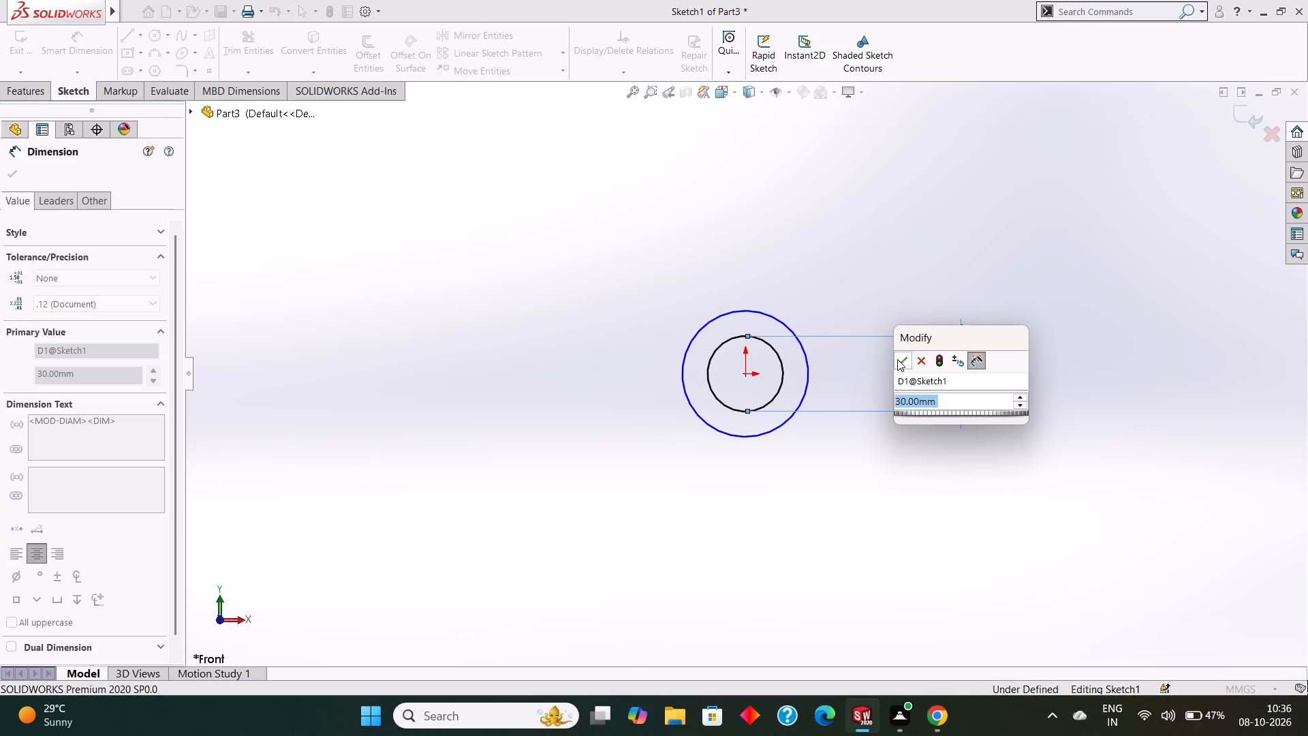
click(901, 358)
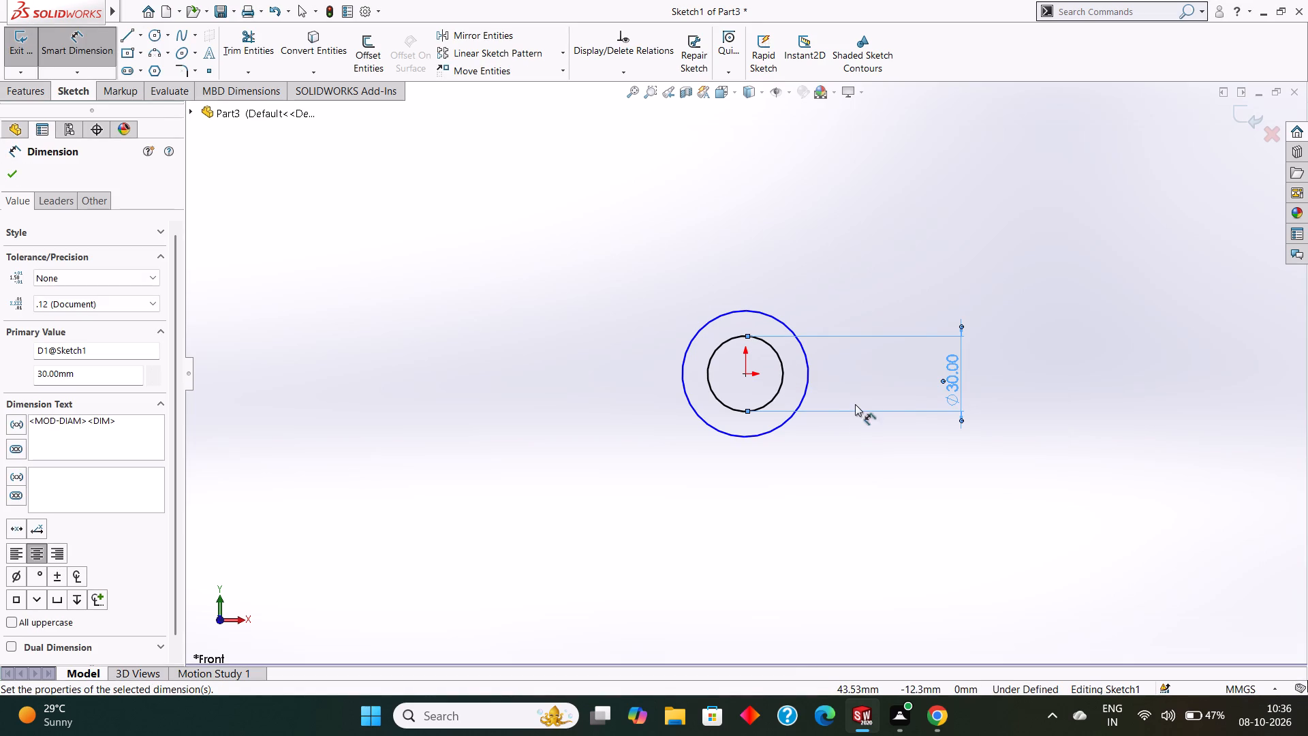
click(785, 322)
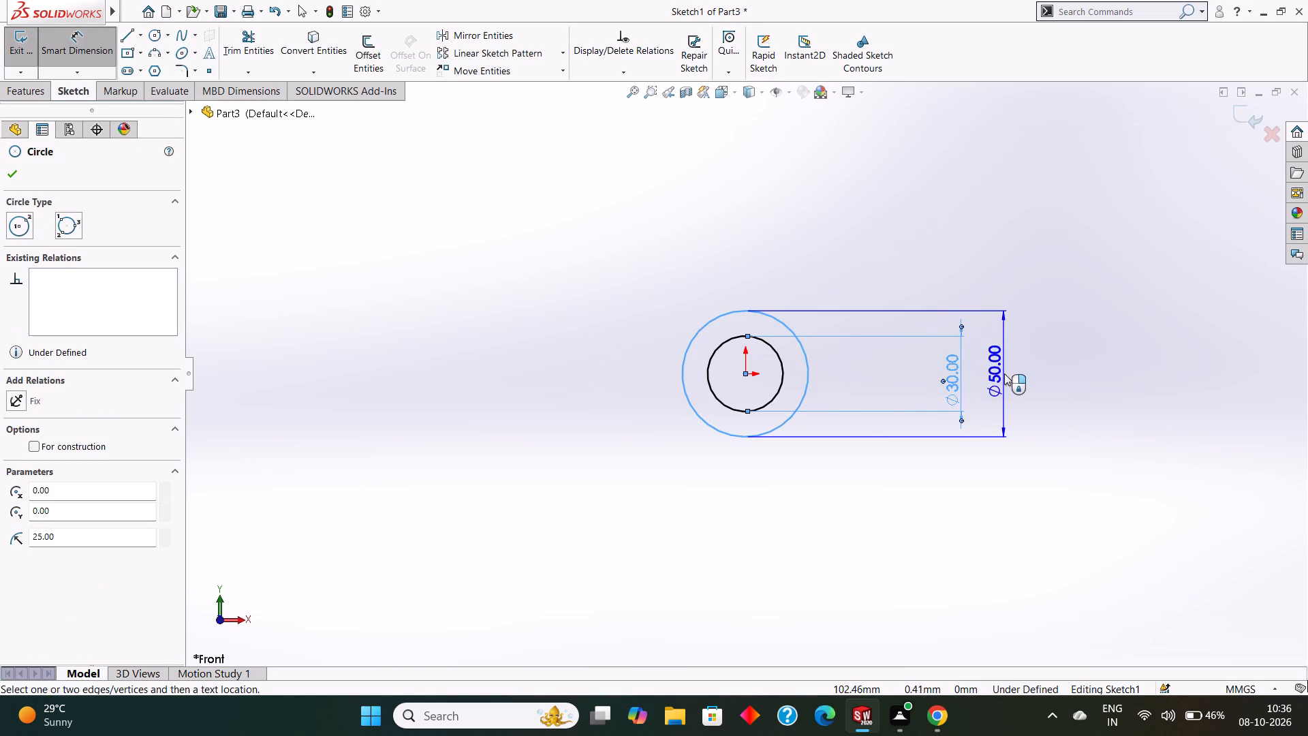
click(1004, 373)
click(945, 352)
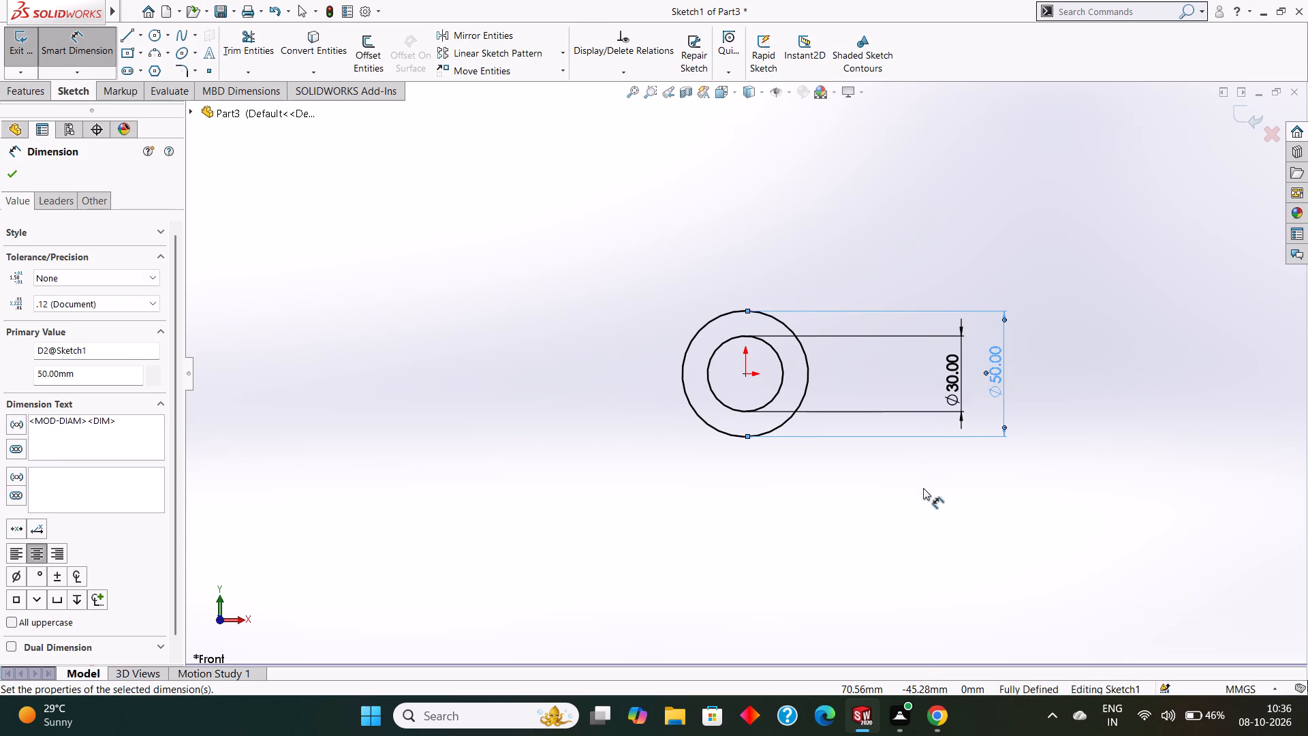
click(13, 173)
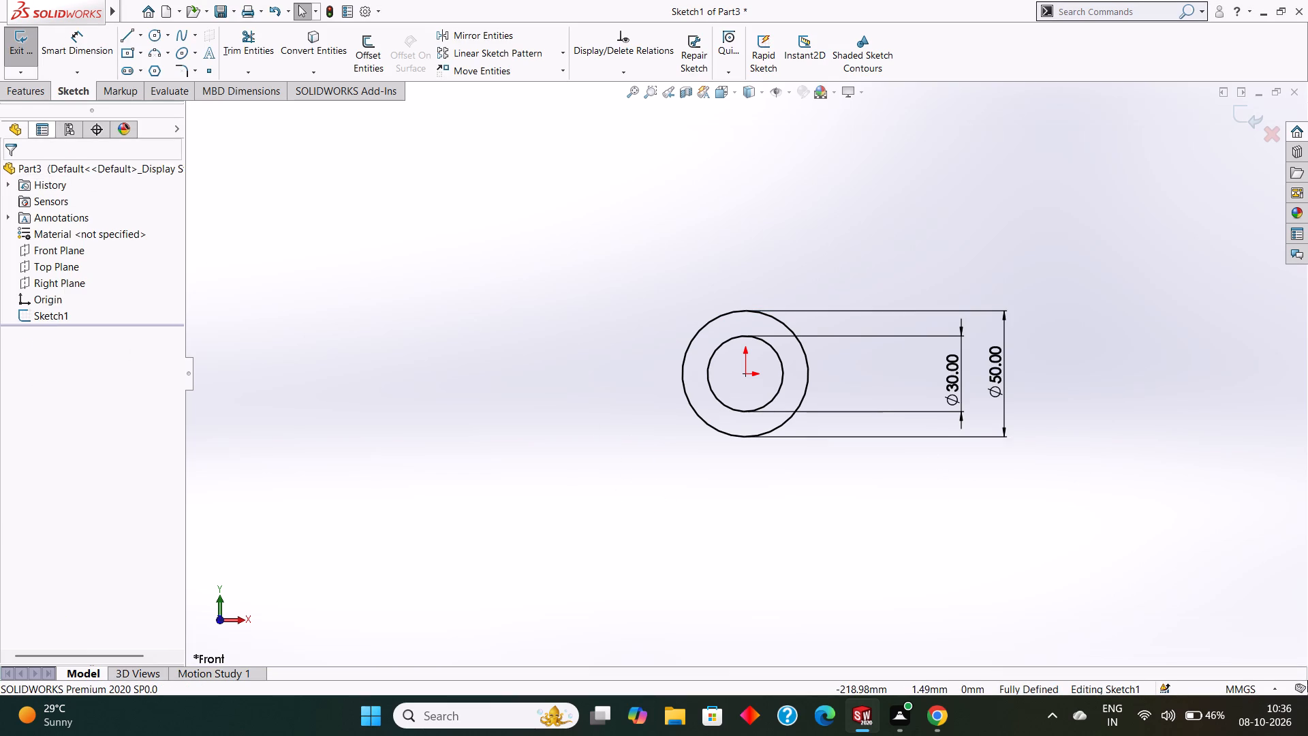
Extrude the ring profile as a boss with a blind depth of 45 mm.
click(20, 89)
click(28, 62)
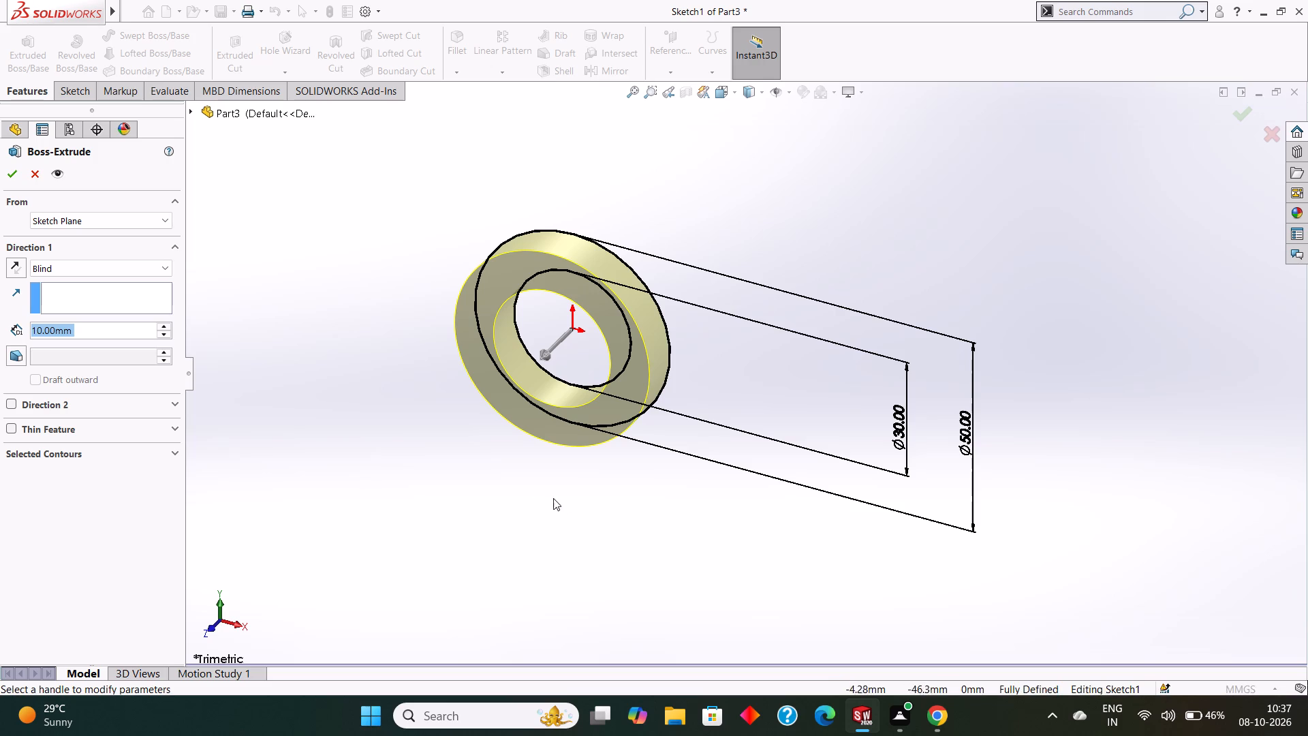
text(45)
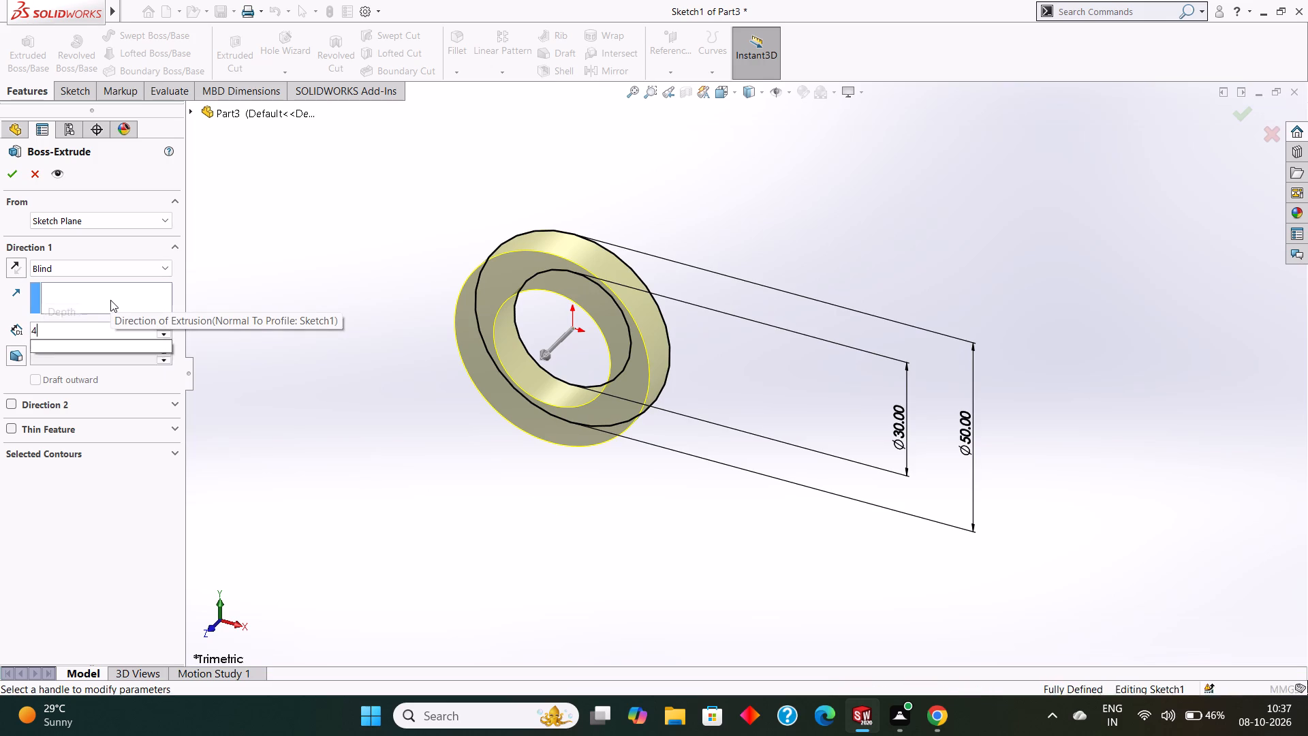
key(Return)
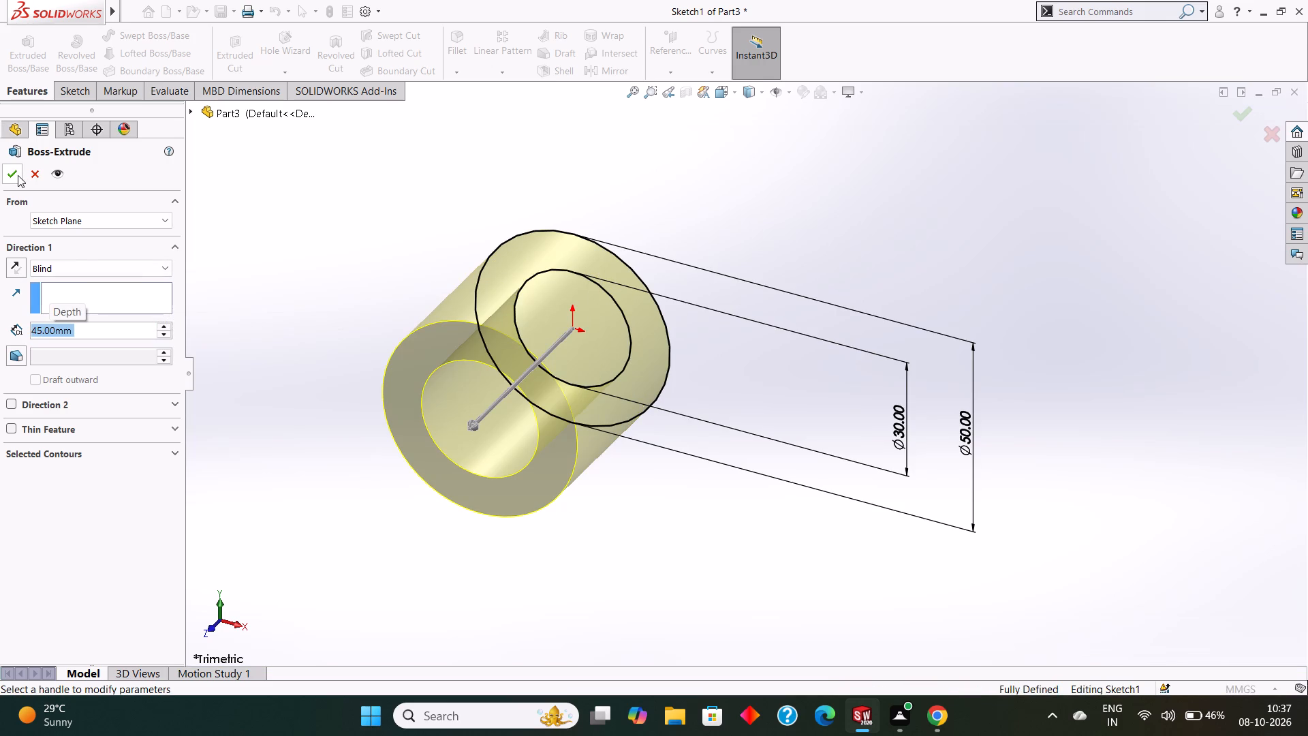
click(18, 175)
click(652, 507)
Create a reference plane from the Front Plane with an offset of 0 mm.
middle_drag(664, 508, 717, 414)
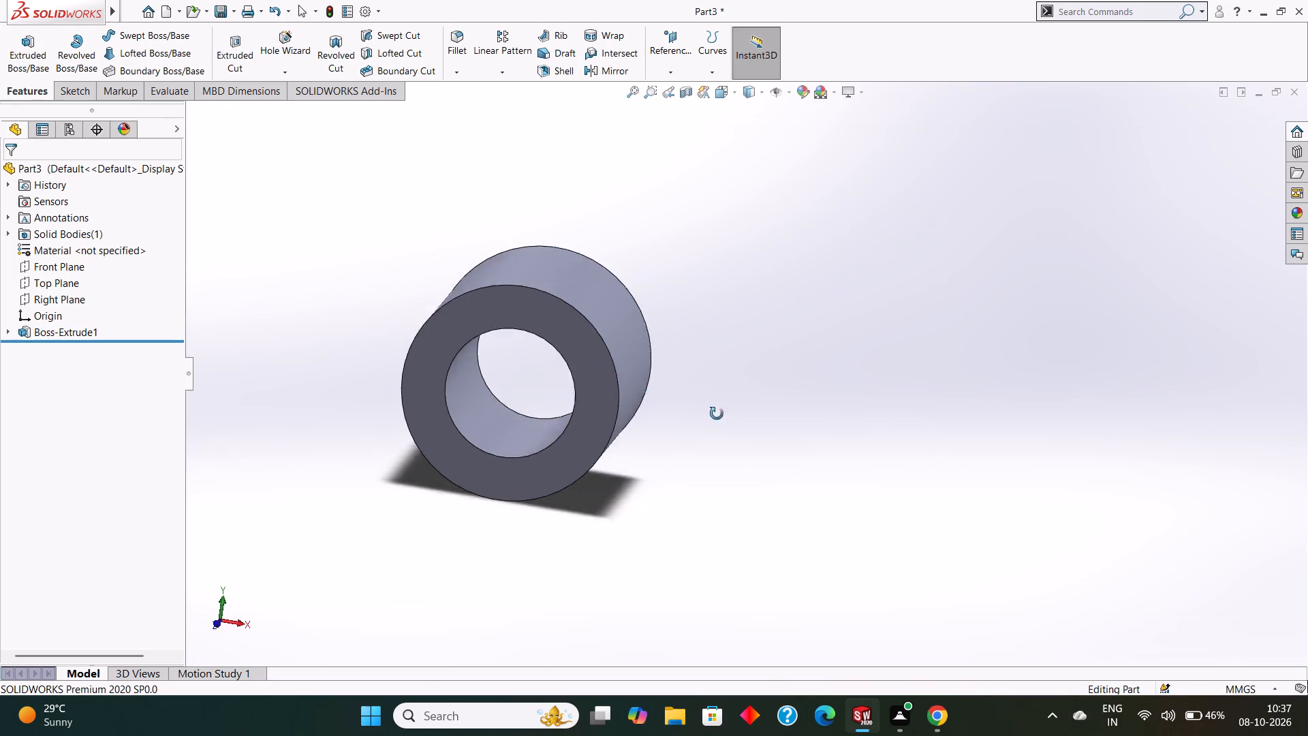
middle_drag(717, 414, 732, 371)
scroll(698, 411, up, 2)
middle_drag(698, 408, 668, 382)
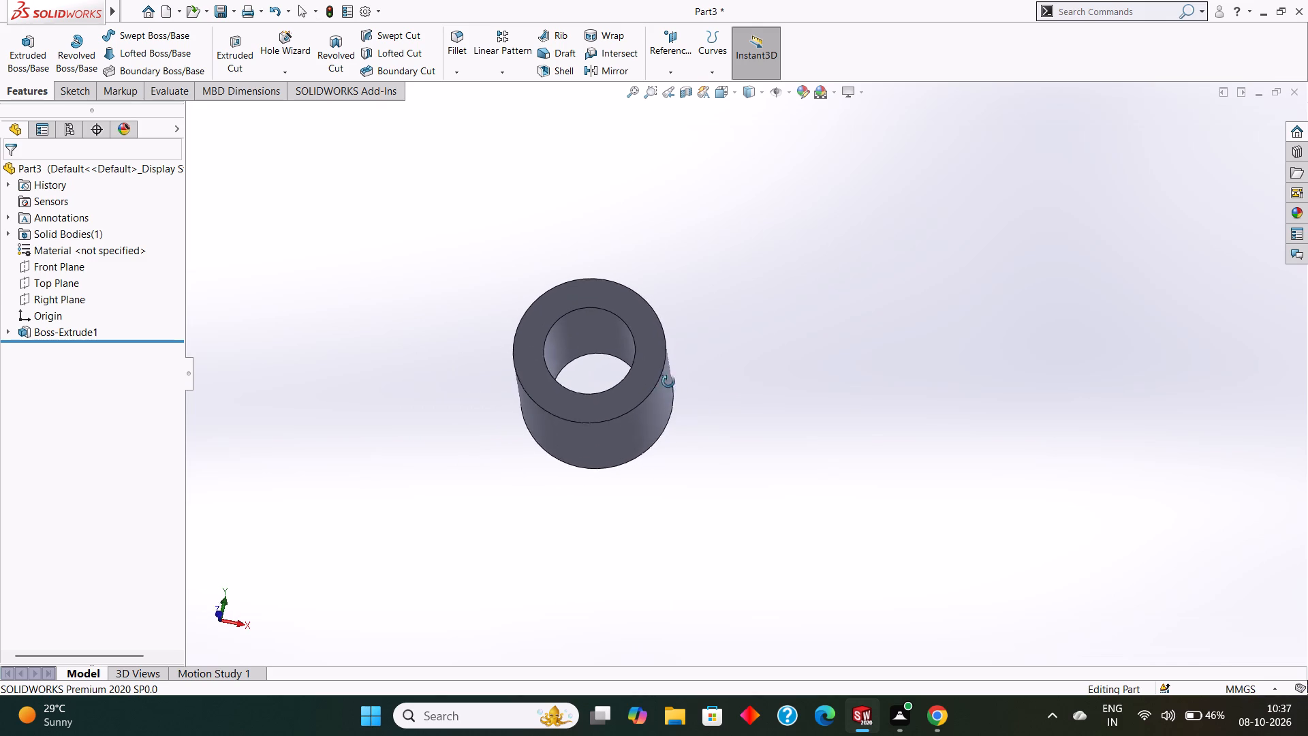
middle_drag(668, 382, 664, 388)
click(676, 72)
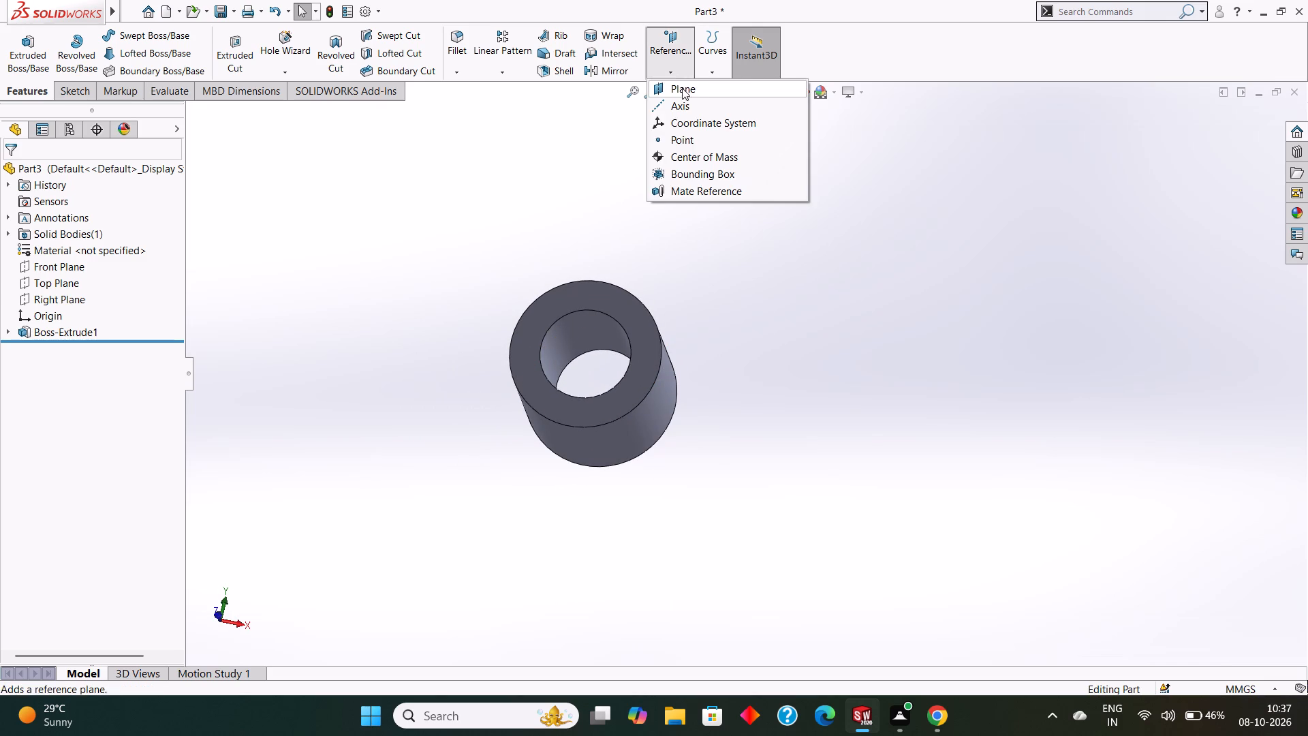
click(685, 92)
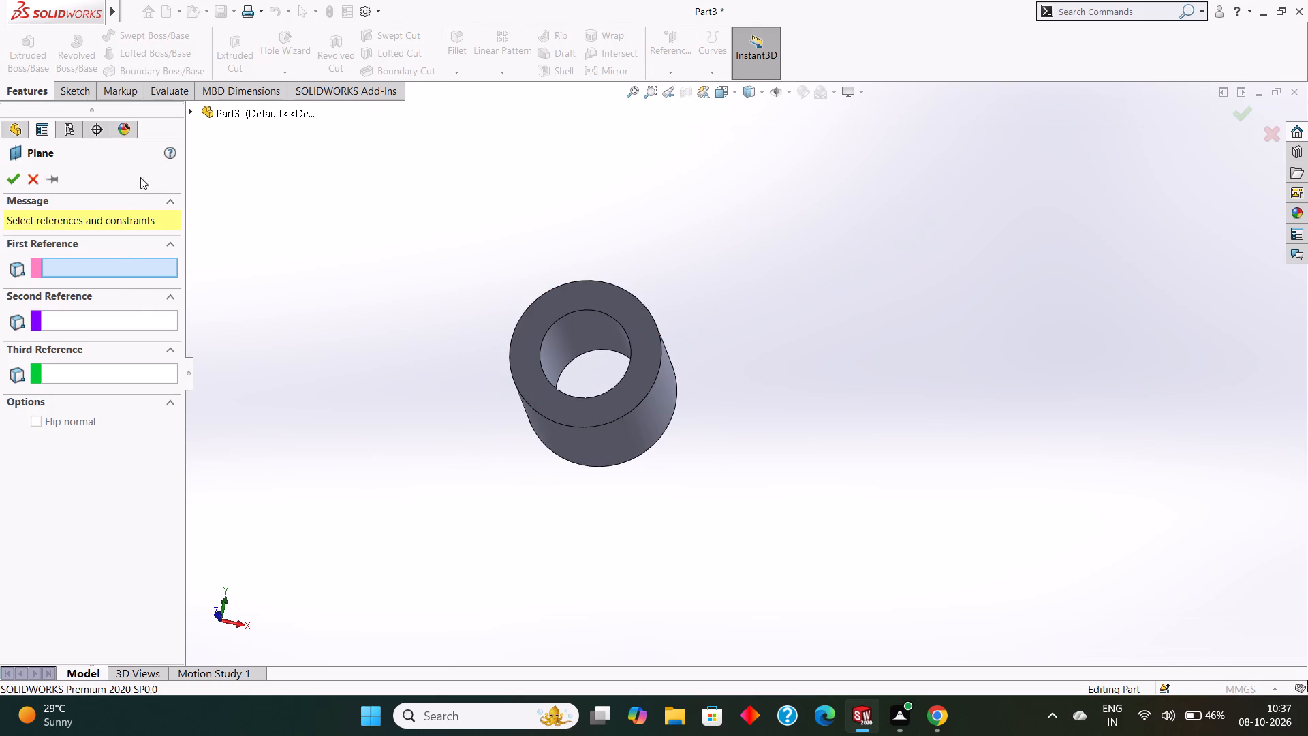
click(188, 111)
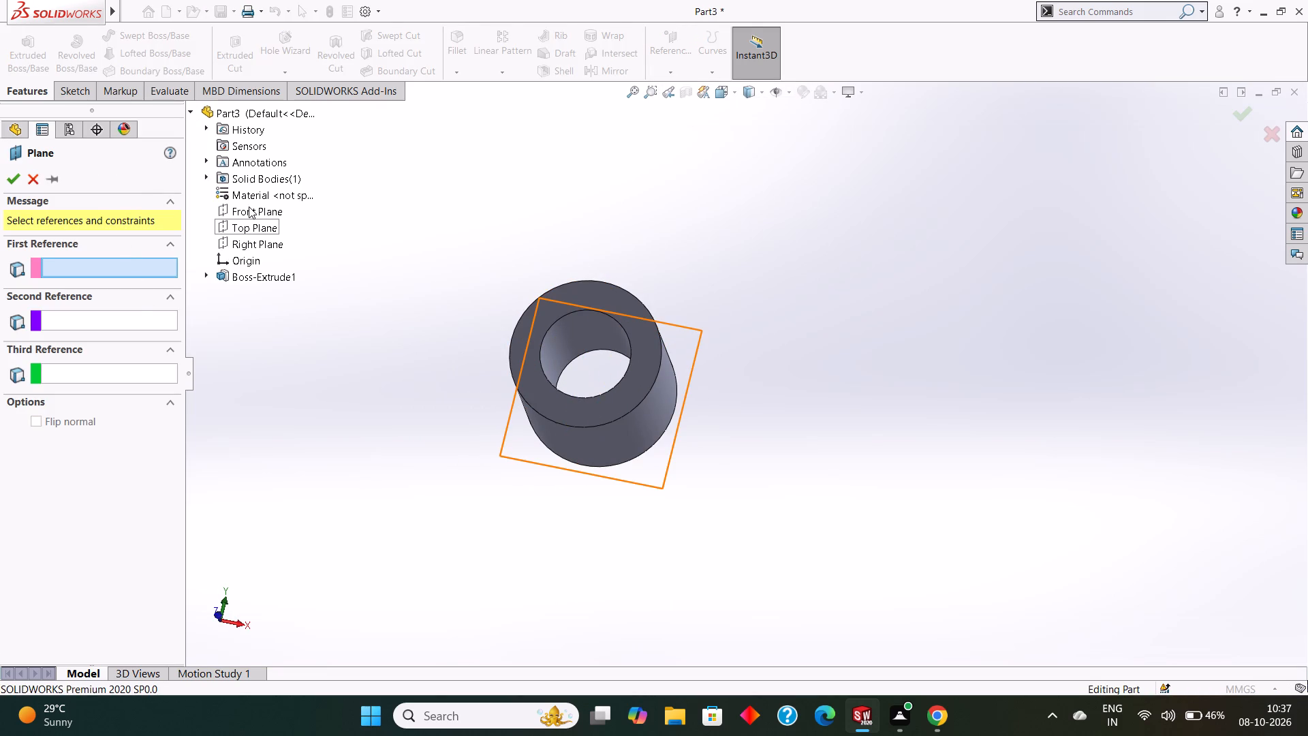
click(250, 206)
middle_drag(783, 337, 773, 286)
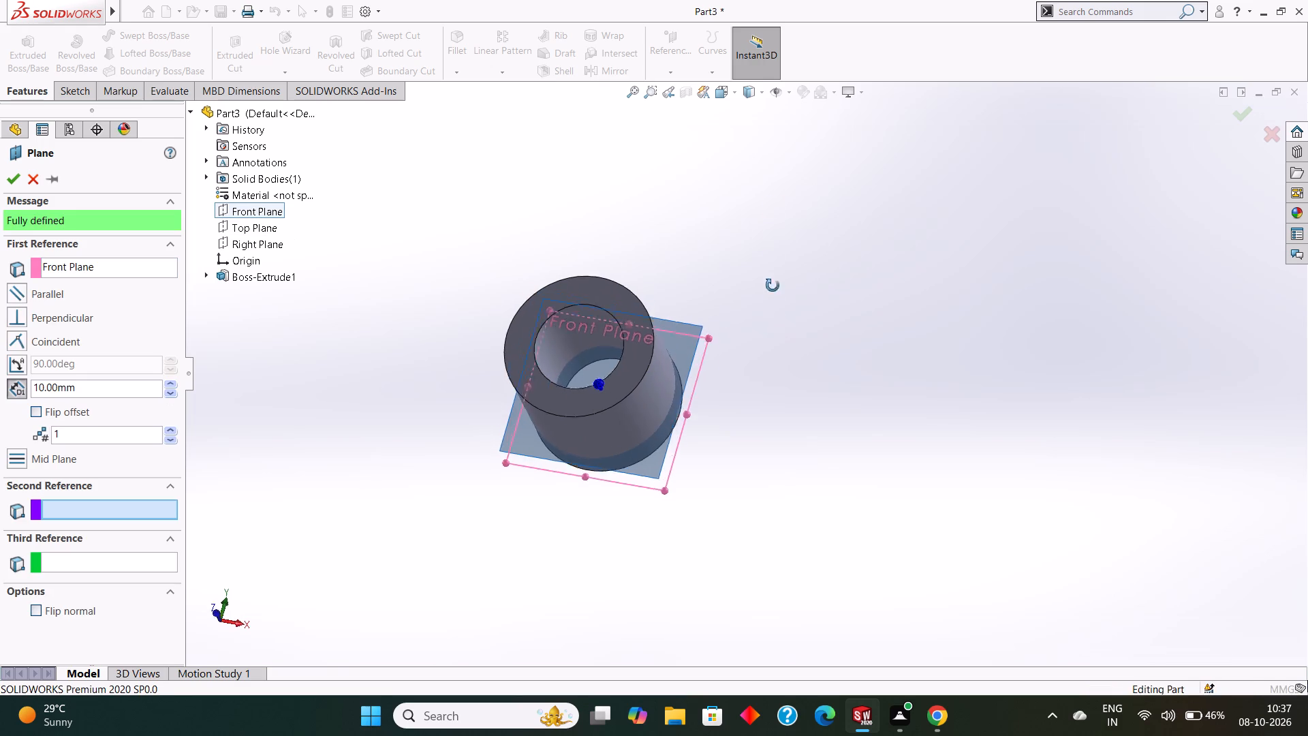
middle_drag(773, 286, 763, 167)
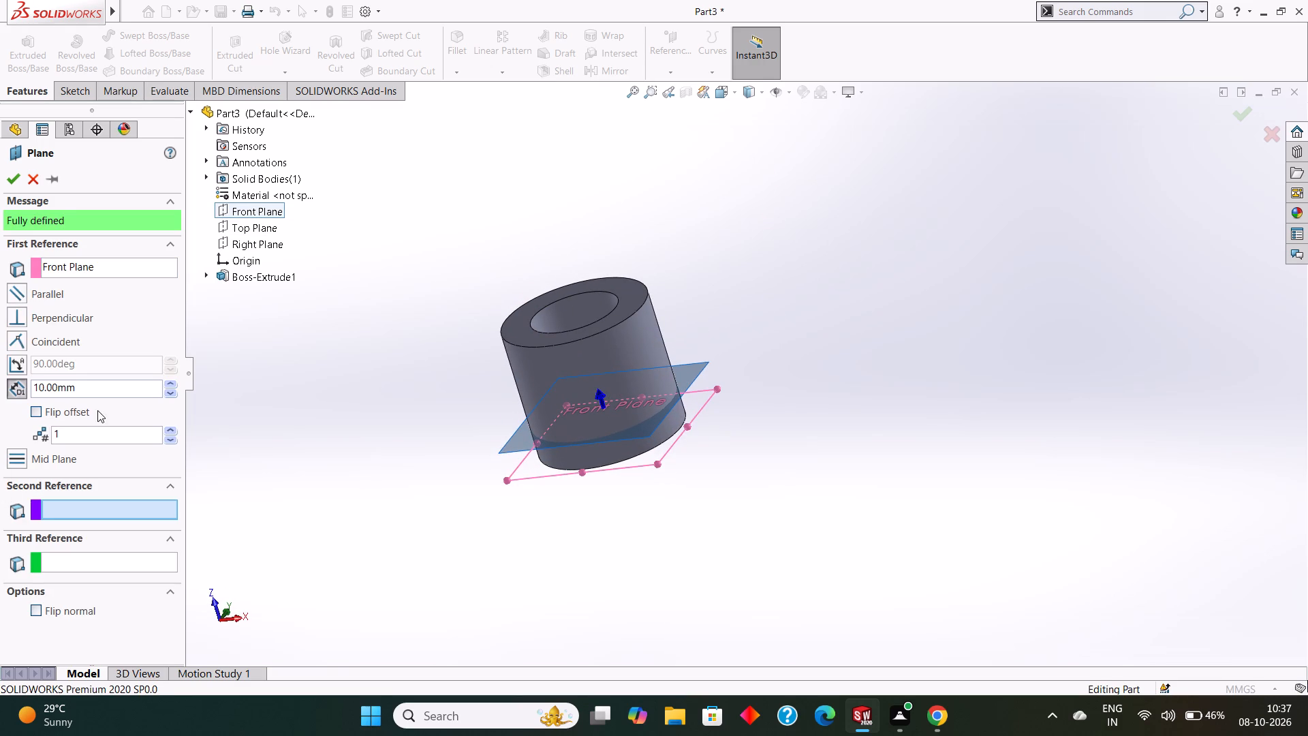
click(99, 388)
drag(142, 386, 4, 380)
key(0)
key(Return)
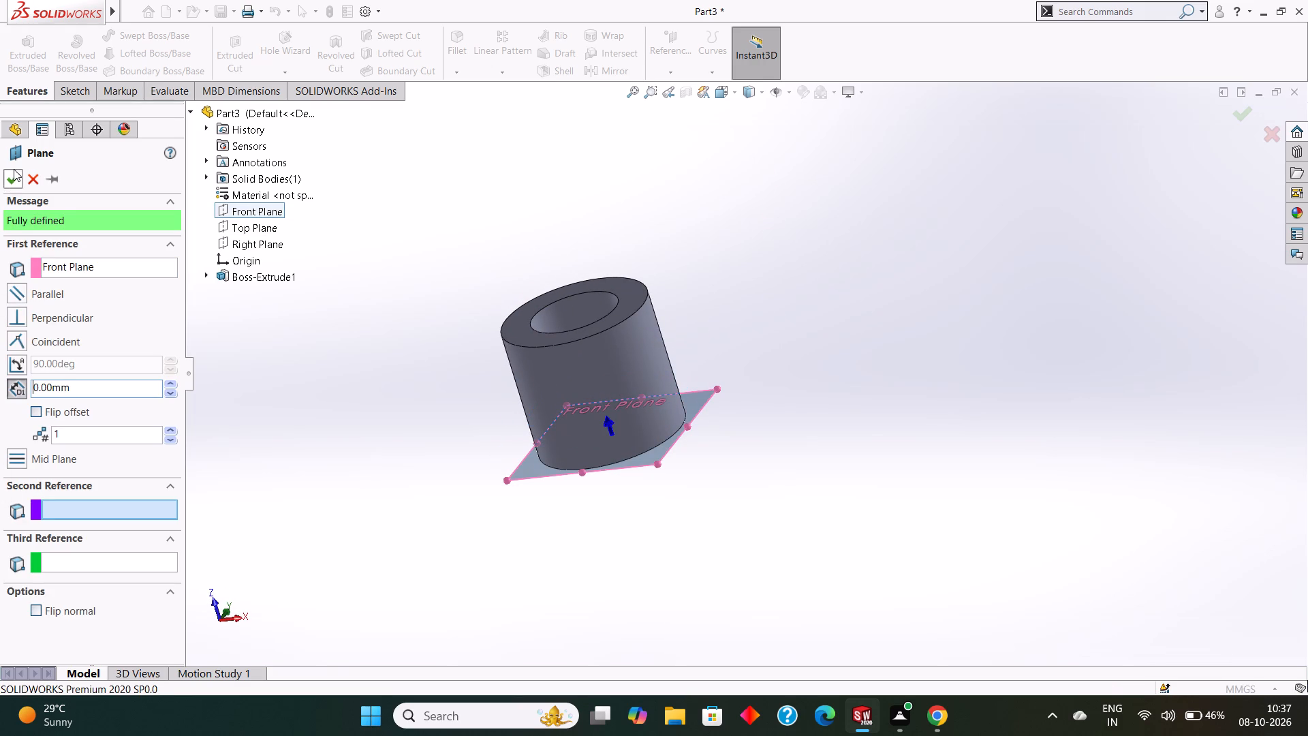
click(14, 174)
click(865, 368)
Start a new sketch on the newly created reference plane, viewed face-on.
middle_drag(865, 370, 877, 386)
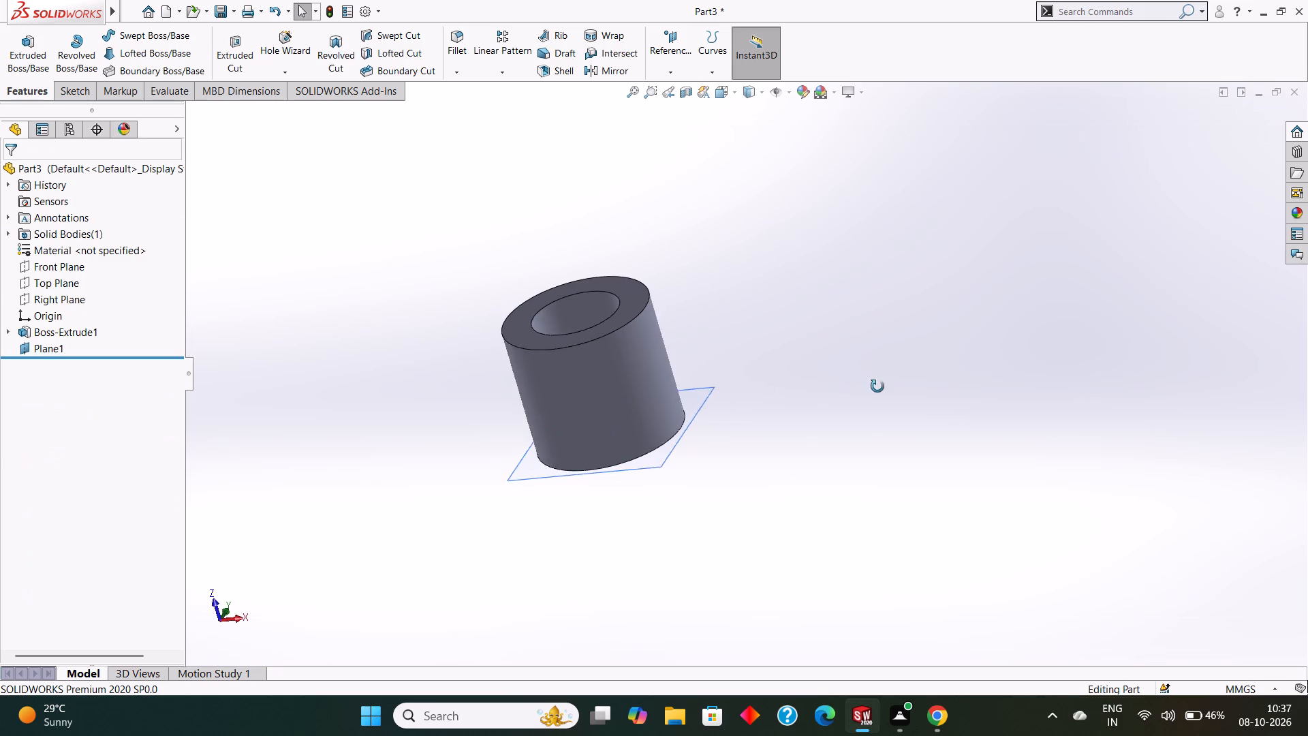
middle_drag(877, 386, 904, 429)
scroll(654, 467, up, 3)
middle_drag(666, 456, 681, 511)
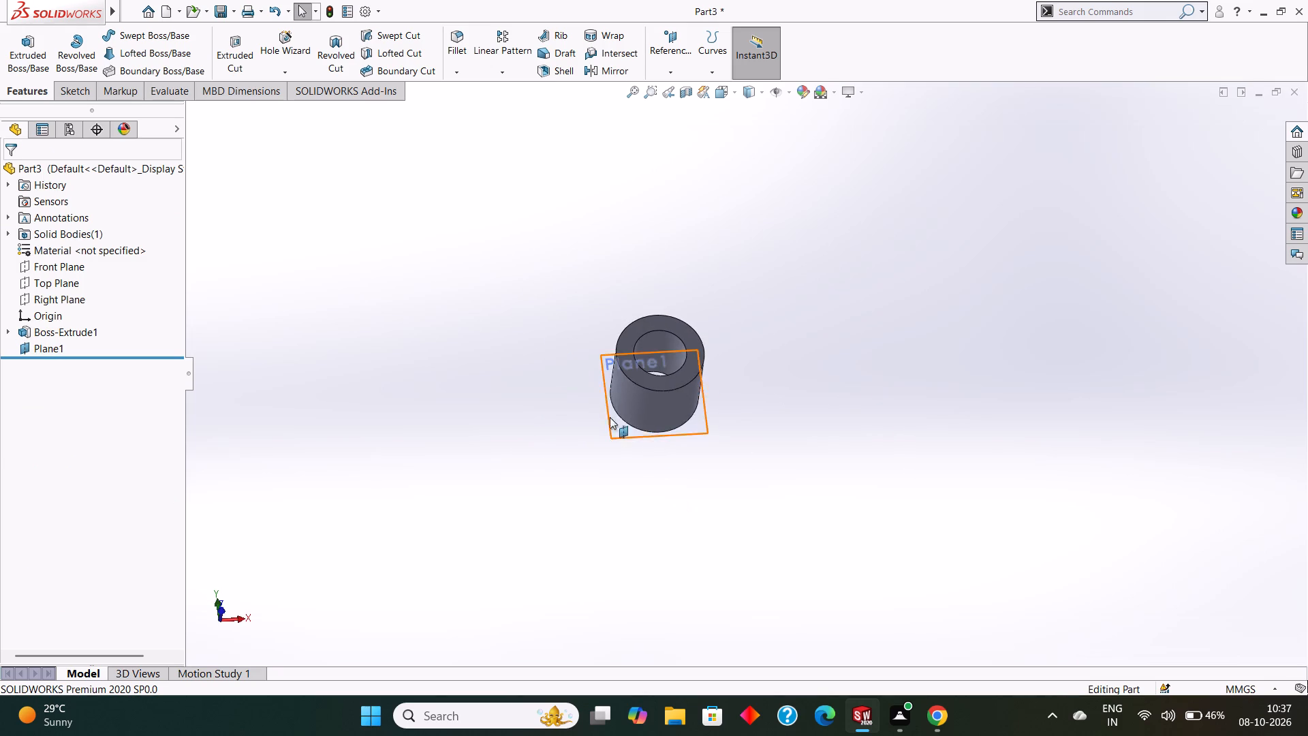
scroll(613, 398, down, 7)
click(674, 256)
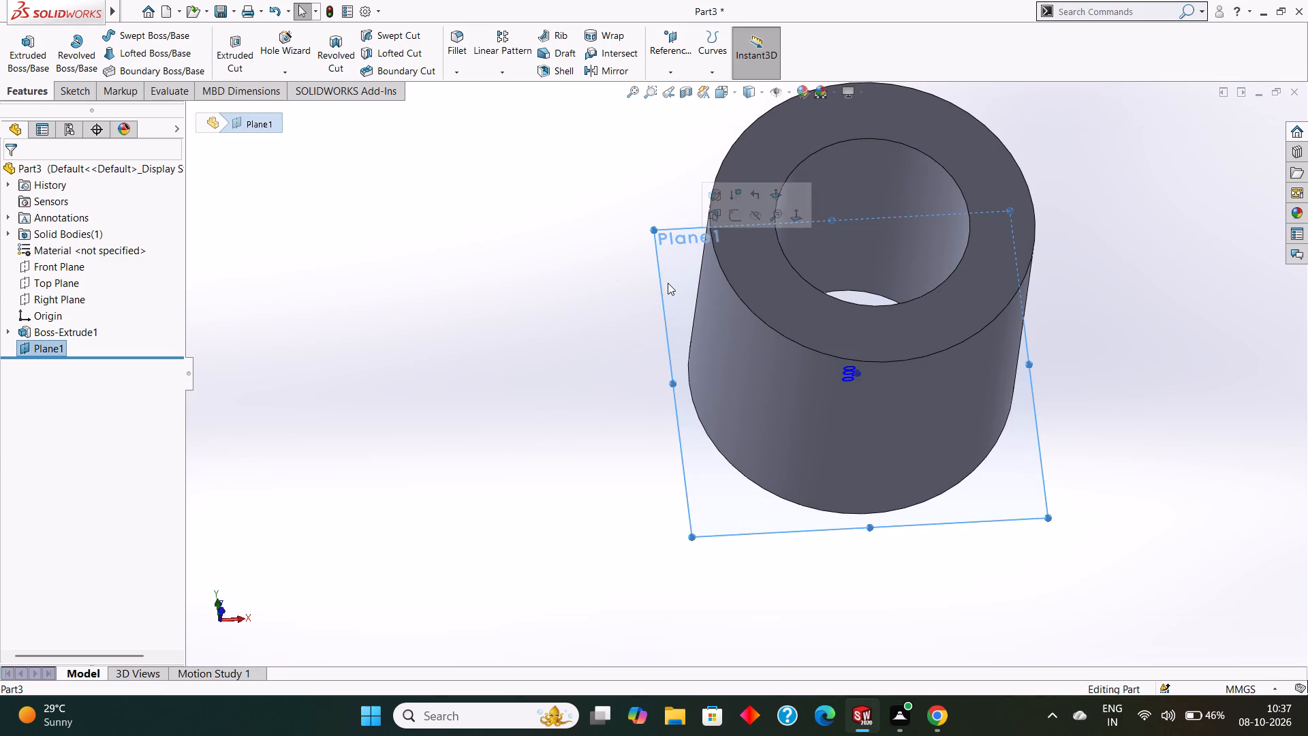
key(ctrl+8)
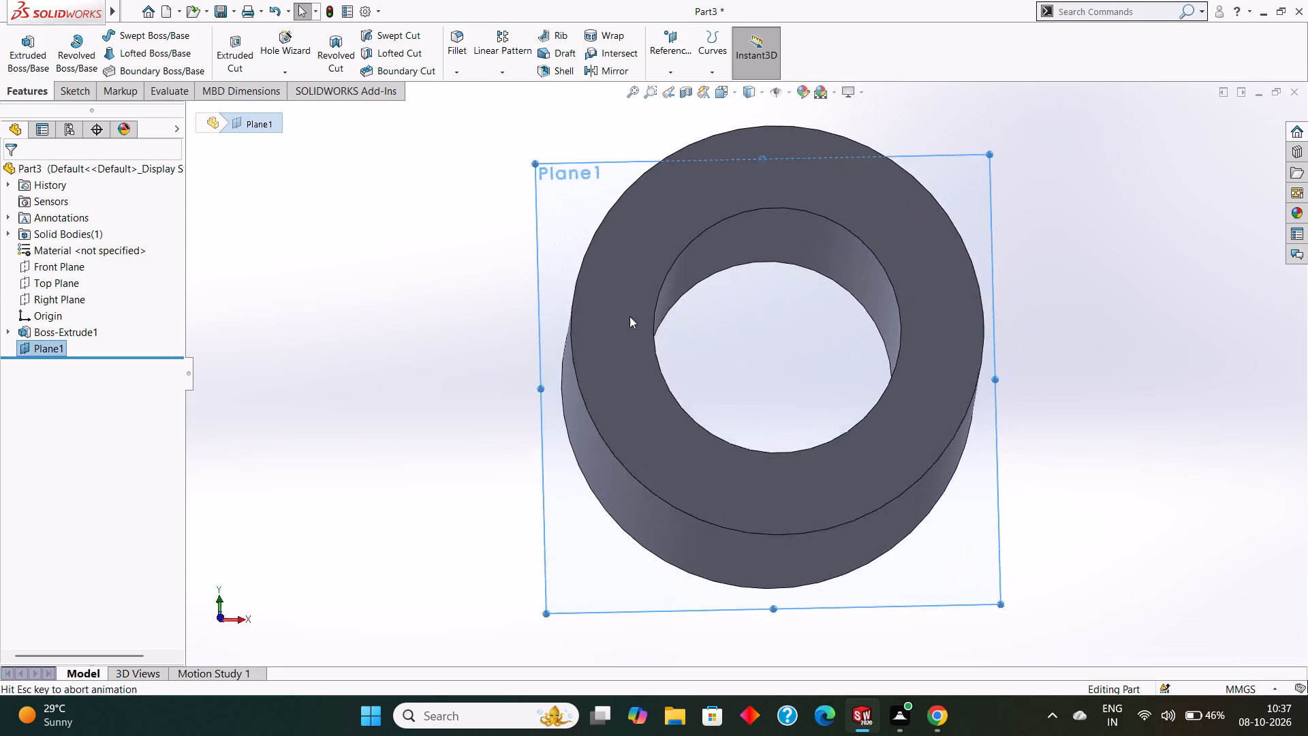
right_click(528, 161)
click(557, 140)
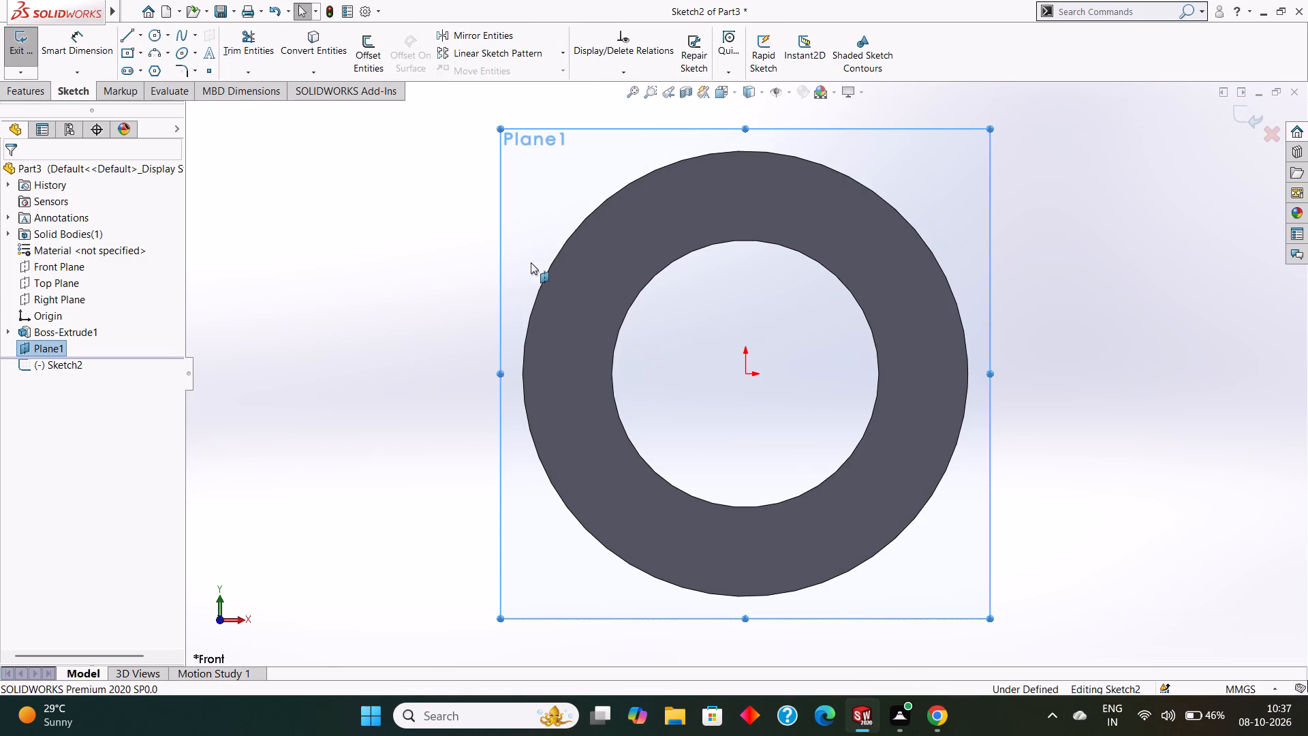
Draw a horizontal centerline from the origin in the negative X direction, 140 mm long.
scroll(525, 368, up, 2)
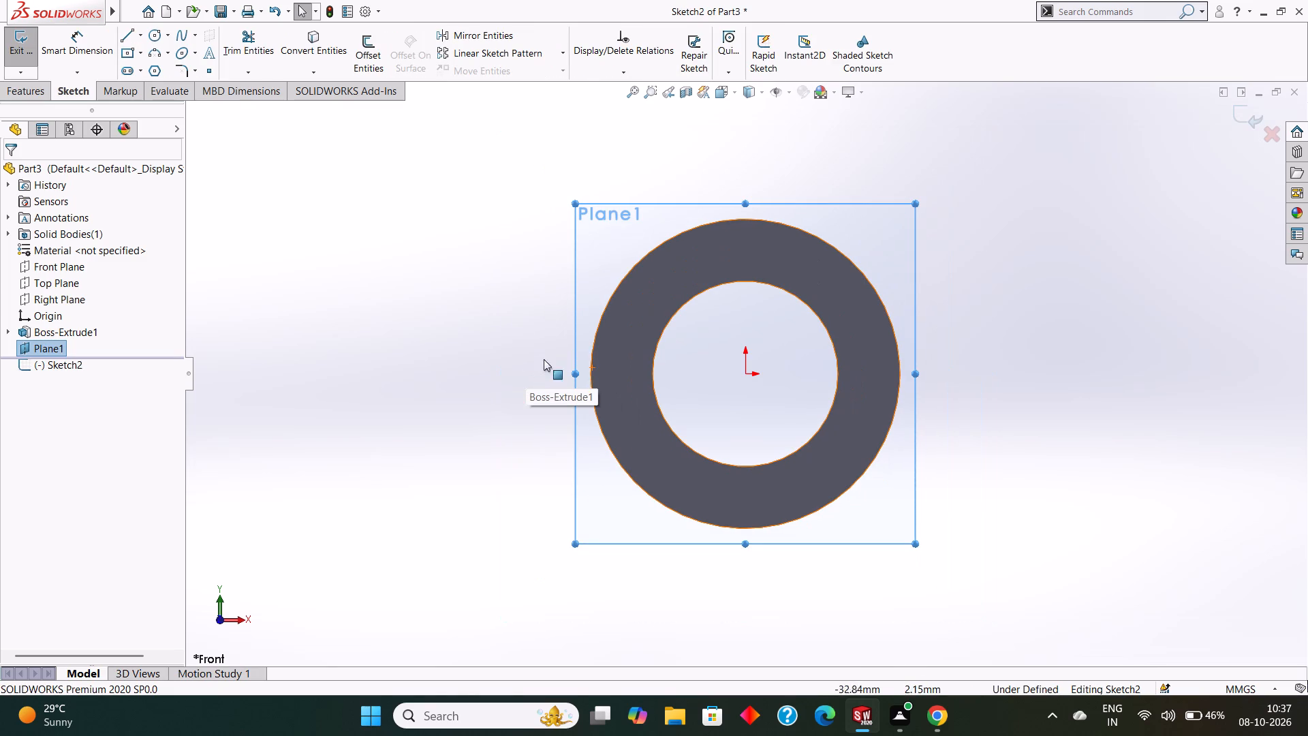
scroll(579, 453, up, 1)
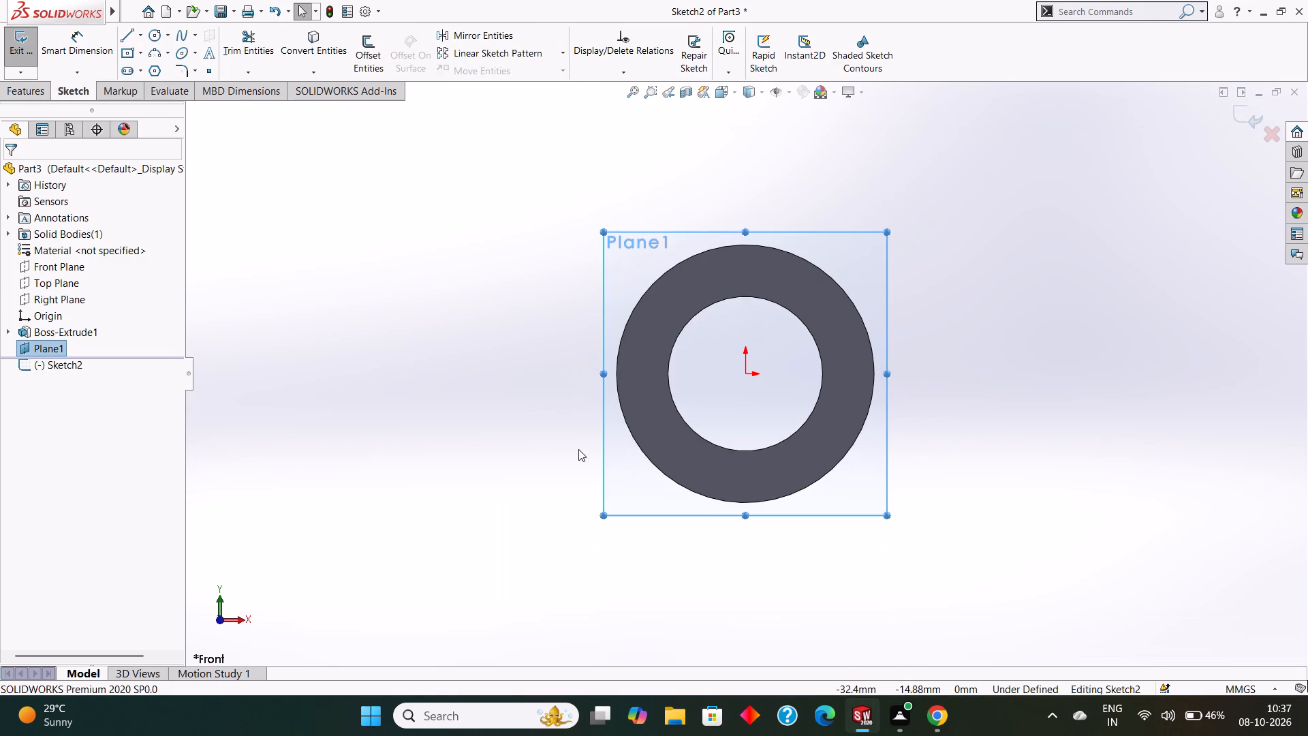
scroll(619, 328, down, 1)
scroll(619, 327, up, 1)
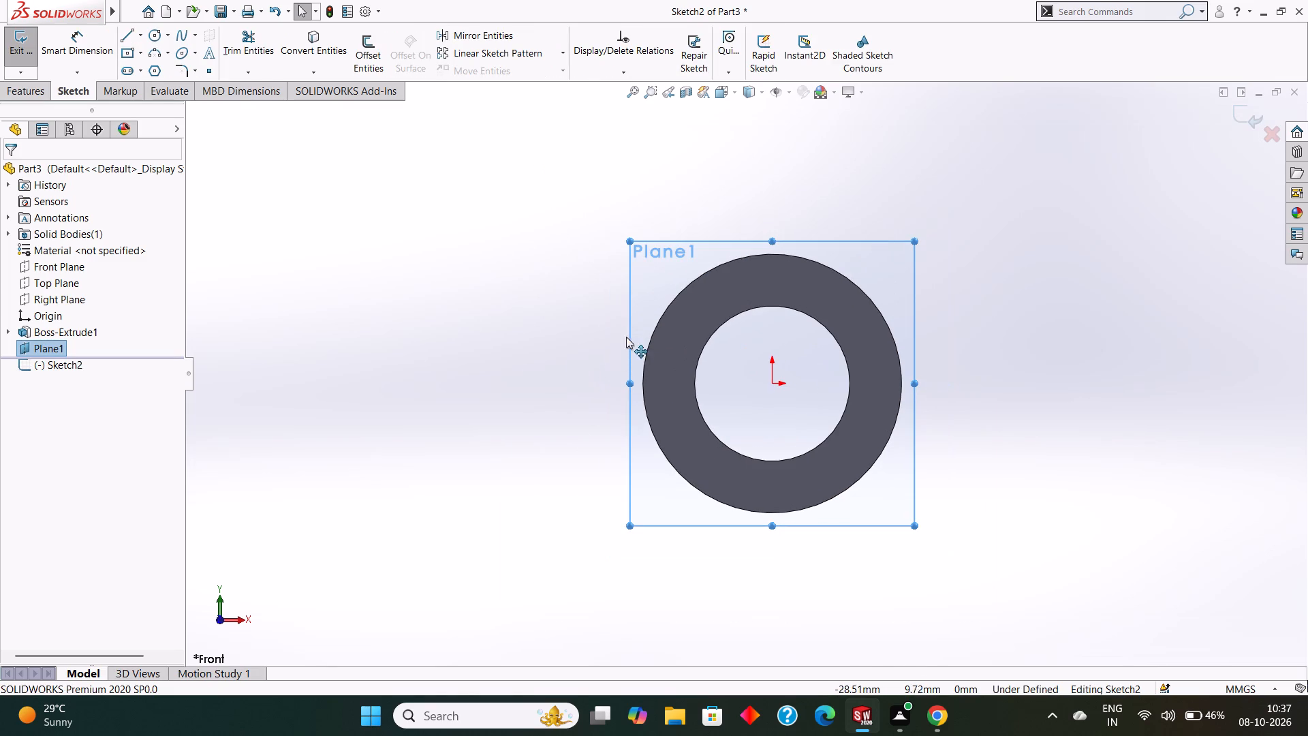
scroll(640, 360, down, 1)
scroll(640, 360, up, 1)
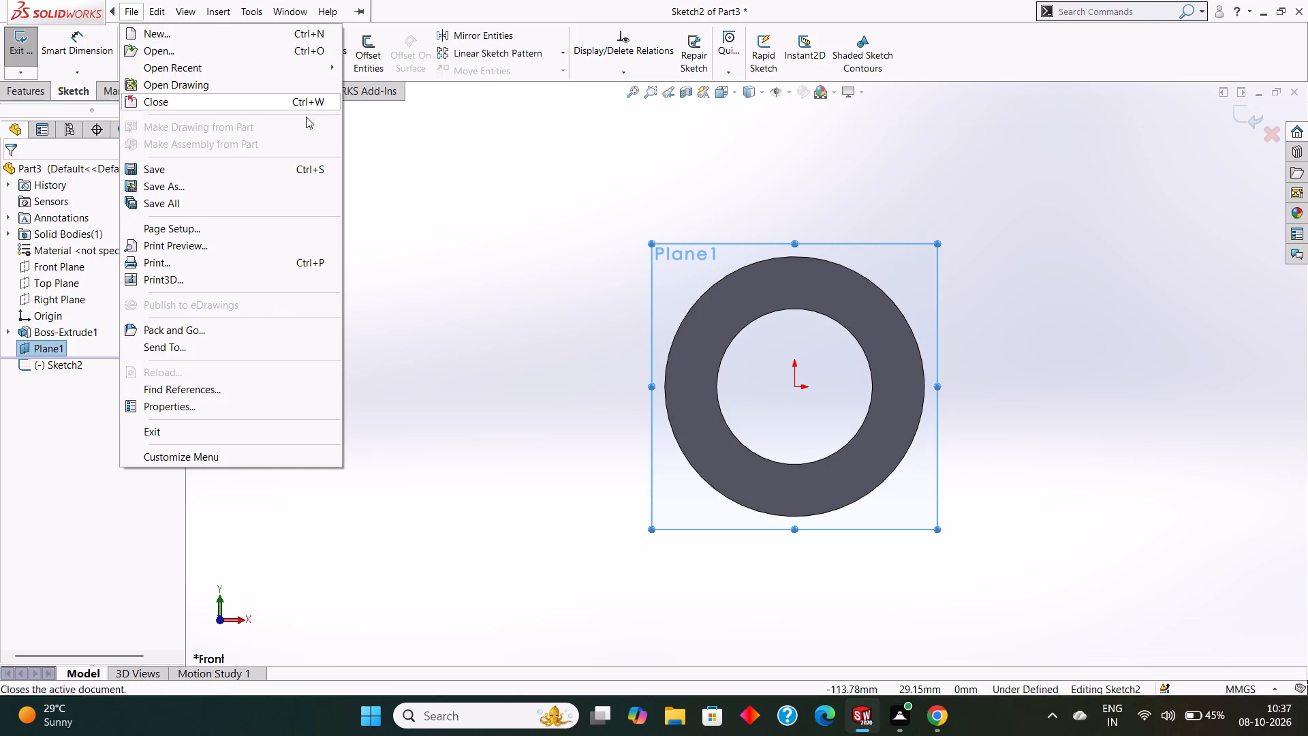
click(401, 144)
click(142, 33)
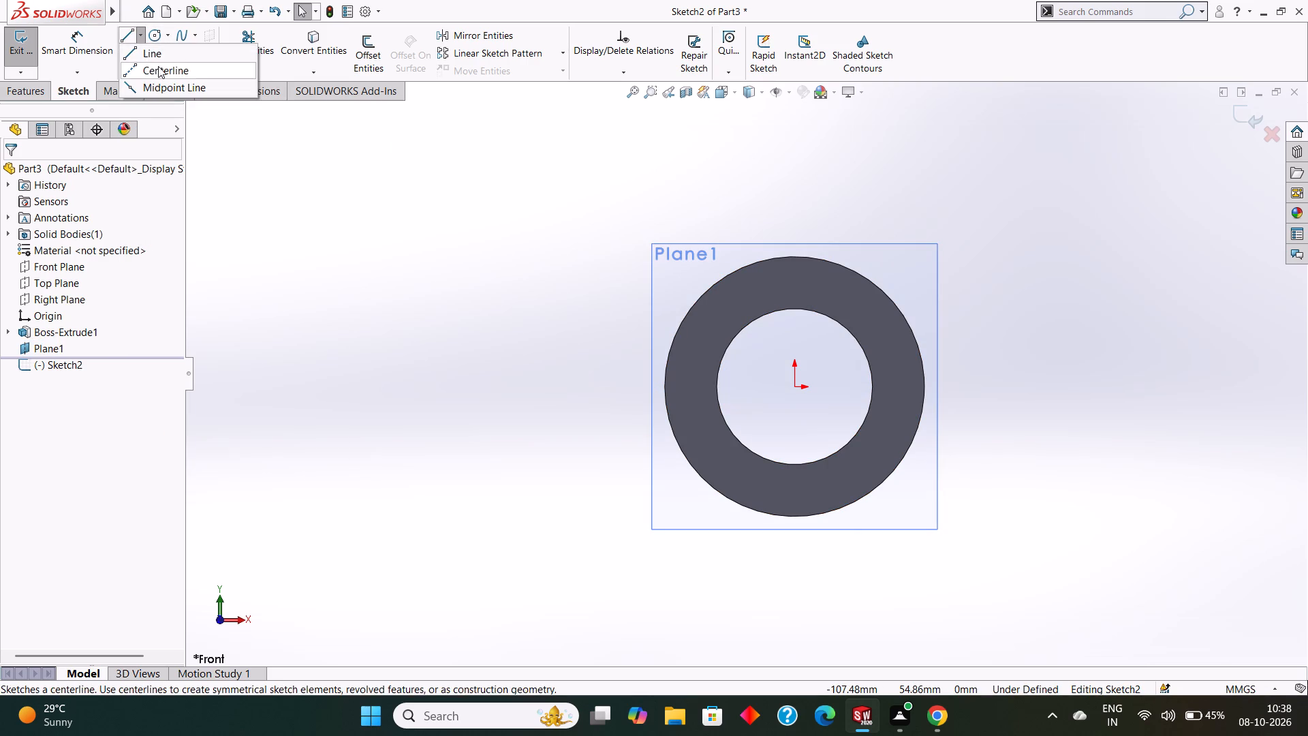
click(158, 66)
click(797, 386)
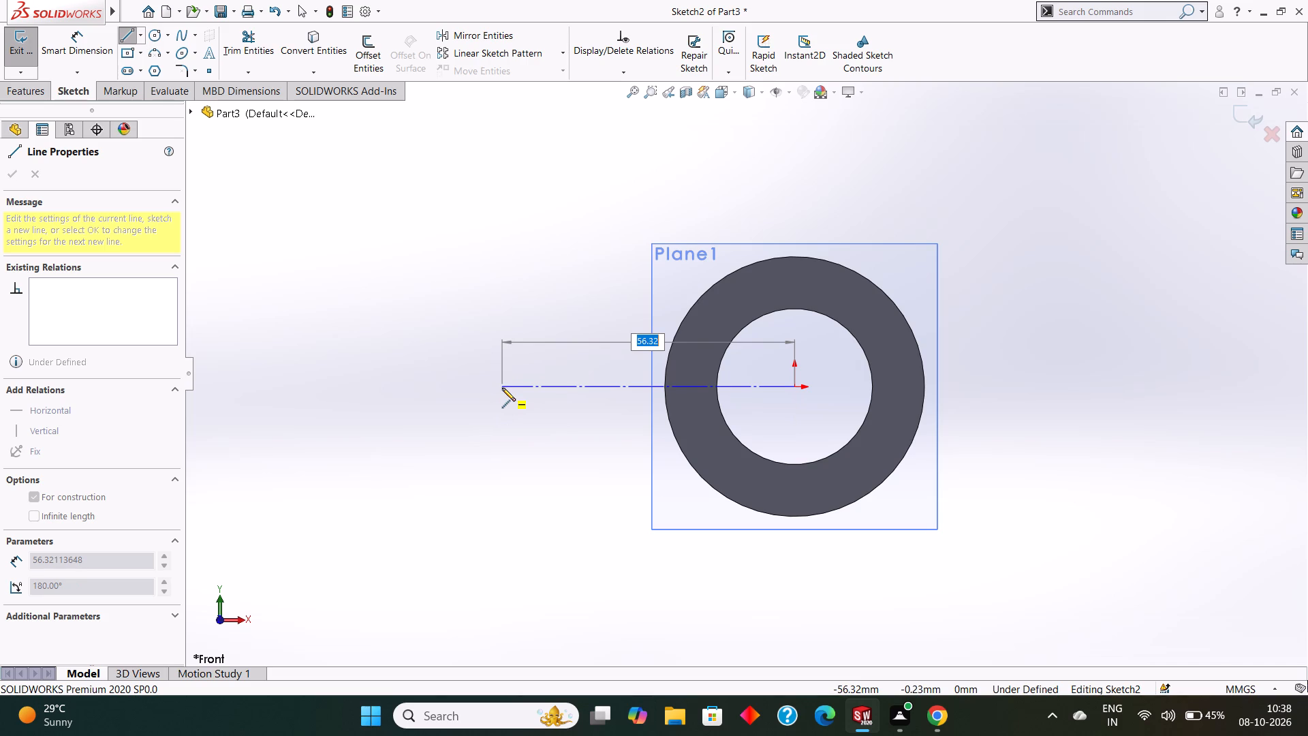
text(140)
key(Return)
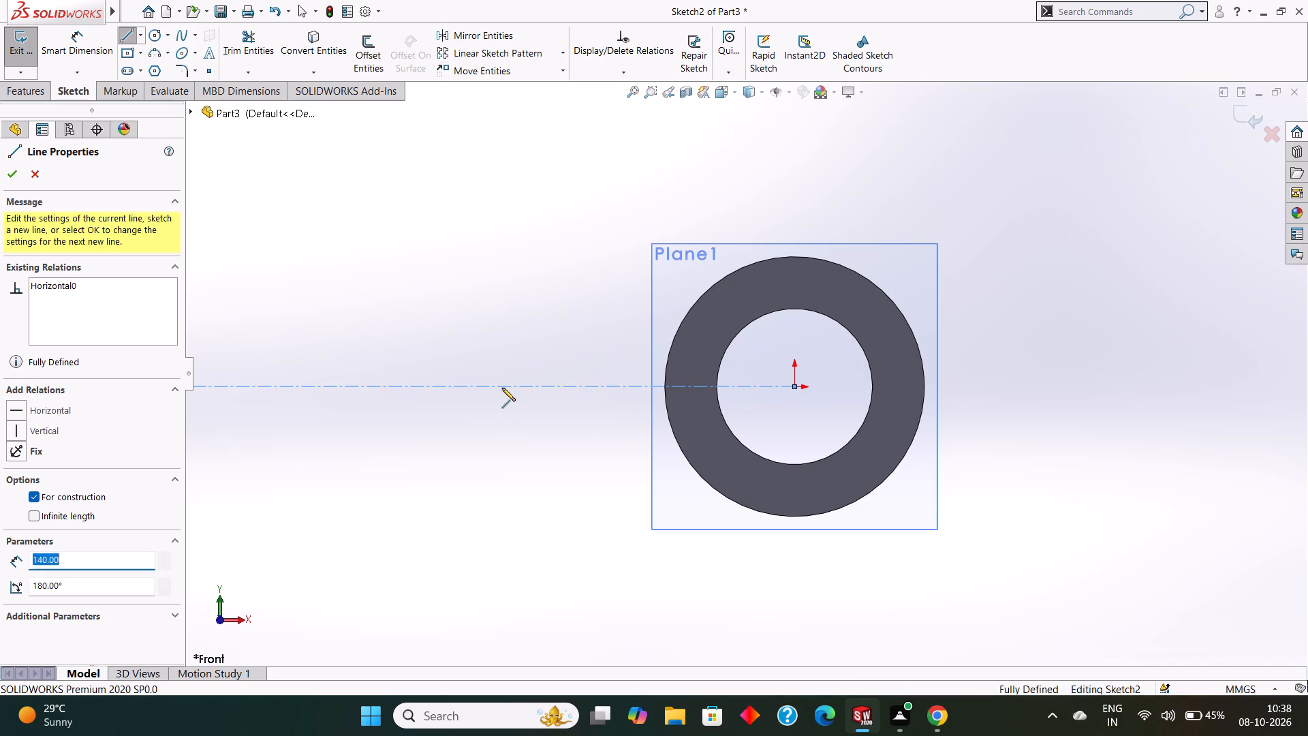
key(Escape)
Sketch a straight slot along the centerline from its far endpoint toward the ring, 50 mm between centres and about 30 mm wide.
scroll(443, 409, up, 2)
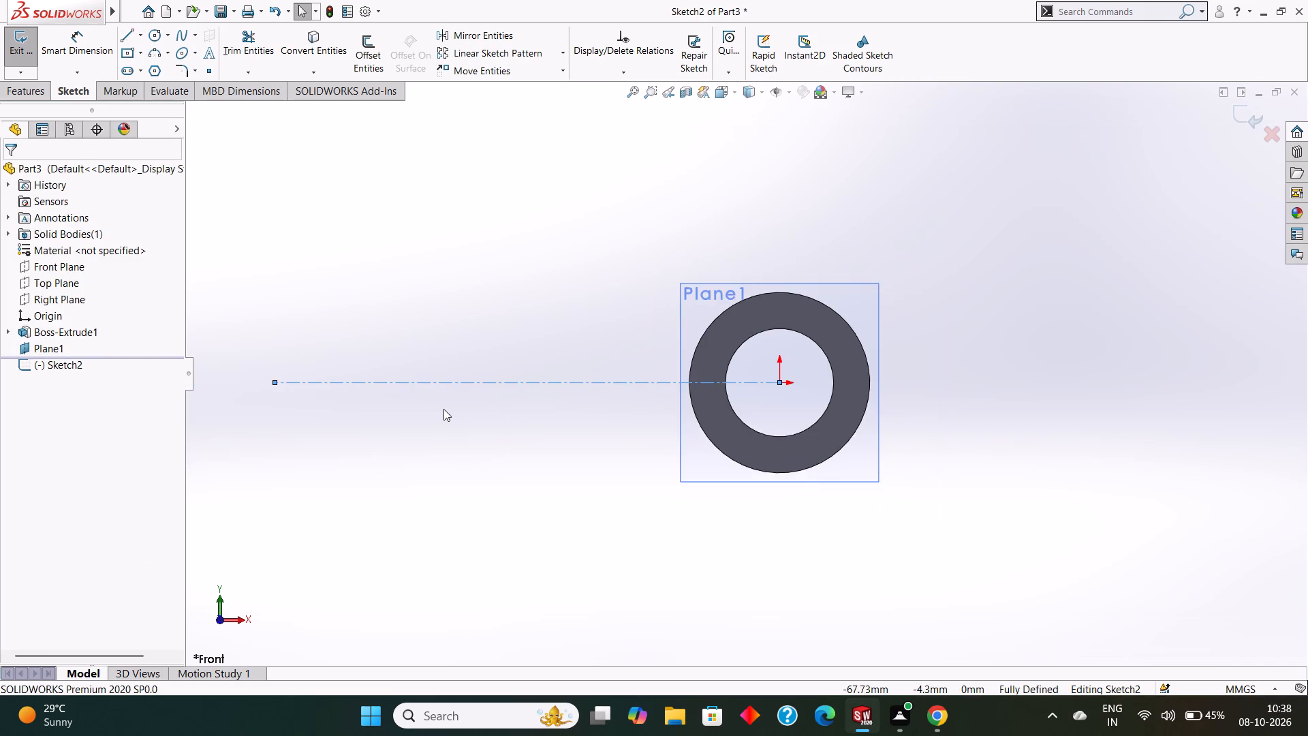
scroll(445, 409, up, 3)
scroll(470, 346, down, 2)
key(Escape)
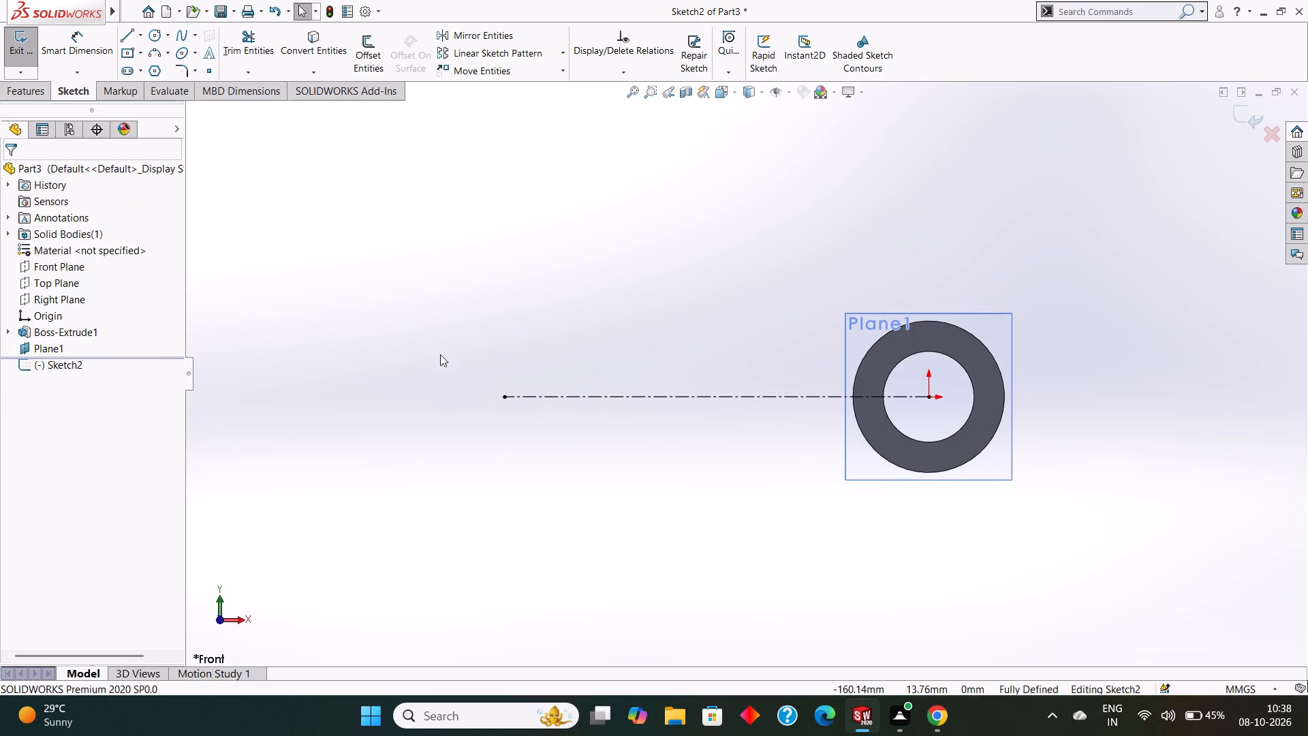
click(136, 69)
click(147, 86)
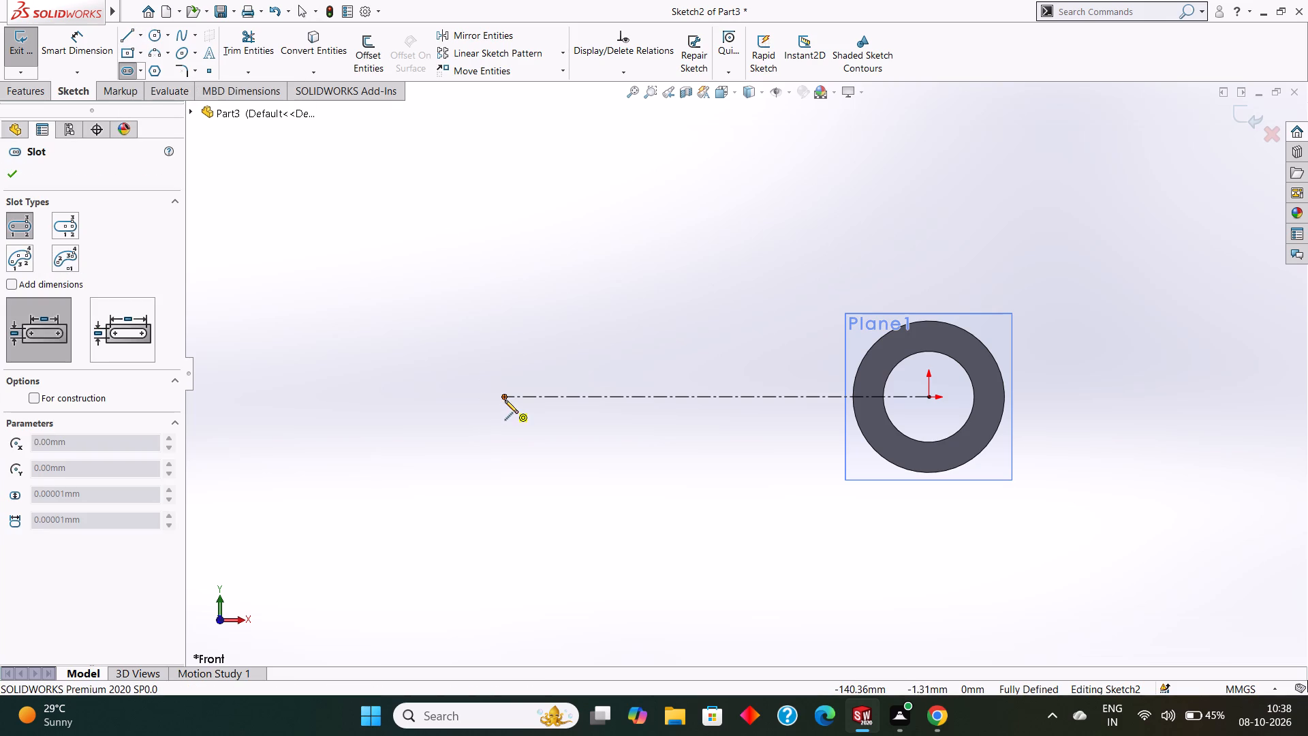
click(505, 397)
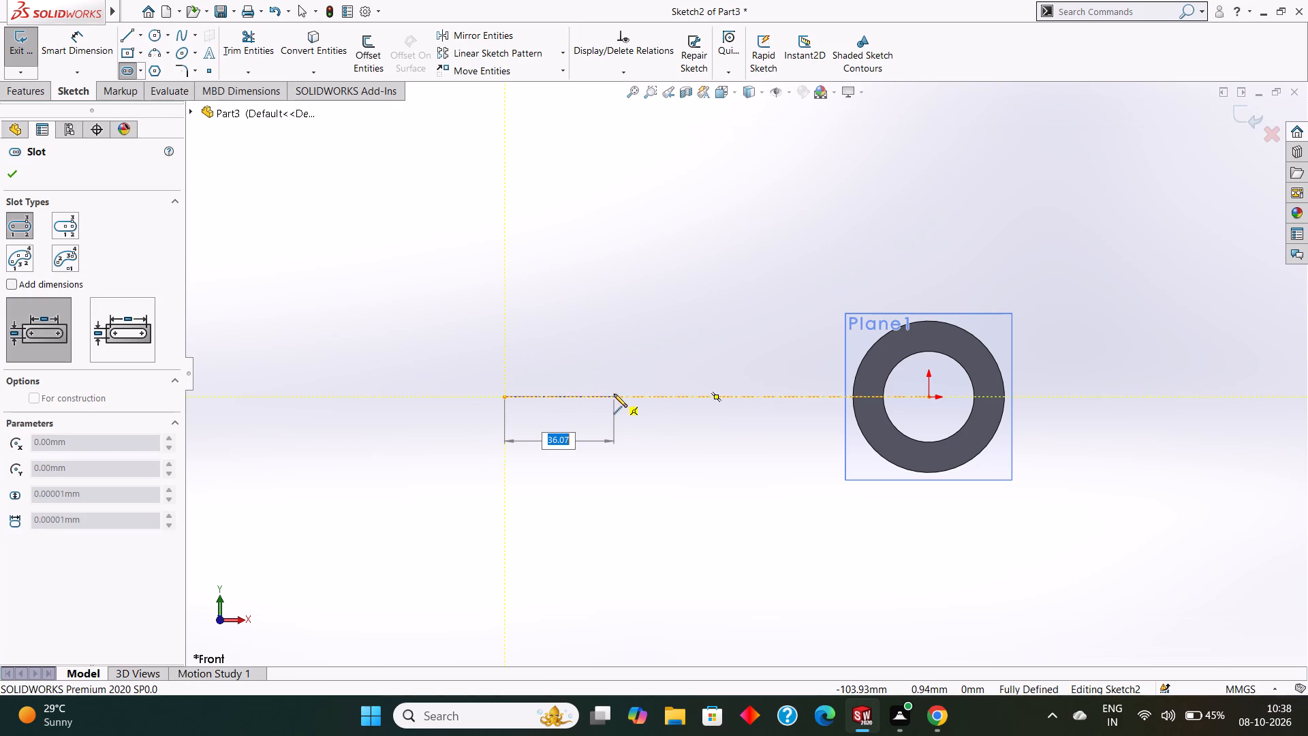
text(50)
key(Return)
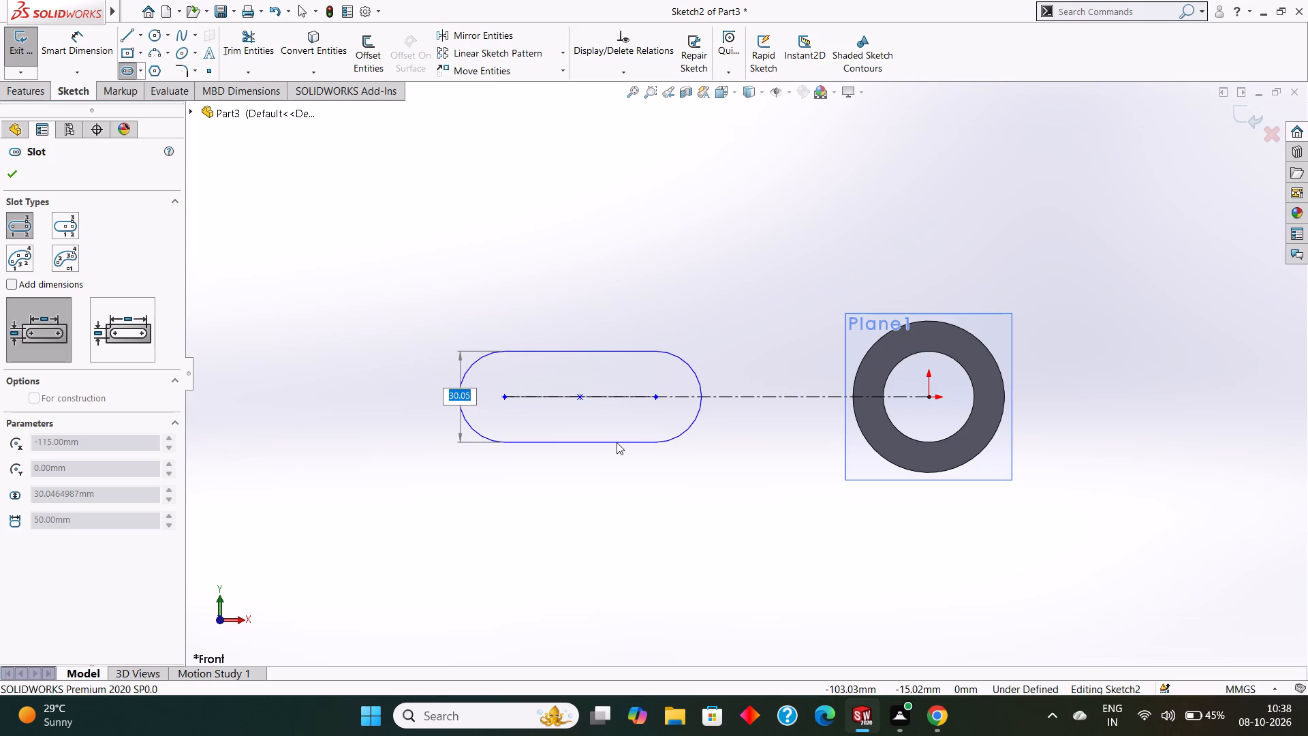
click(617, 442)
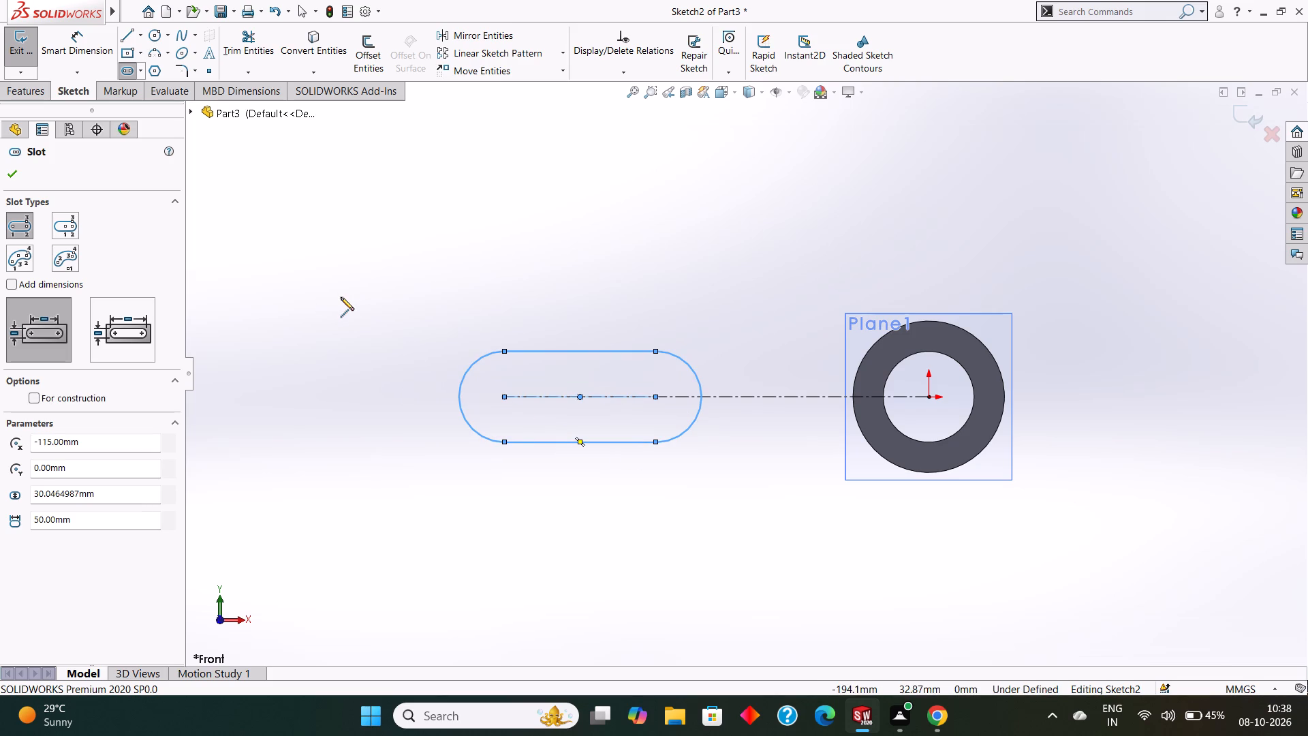
key(Escape)
Sketch a second straight slot inside the first, sharing its end centres, about 14 mm wide.
key(Return)
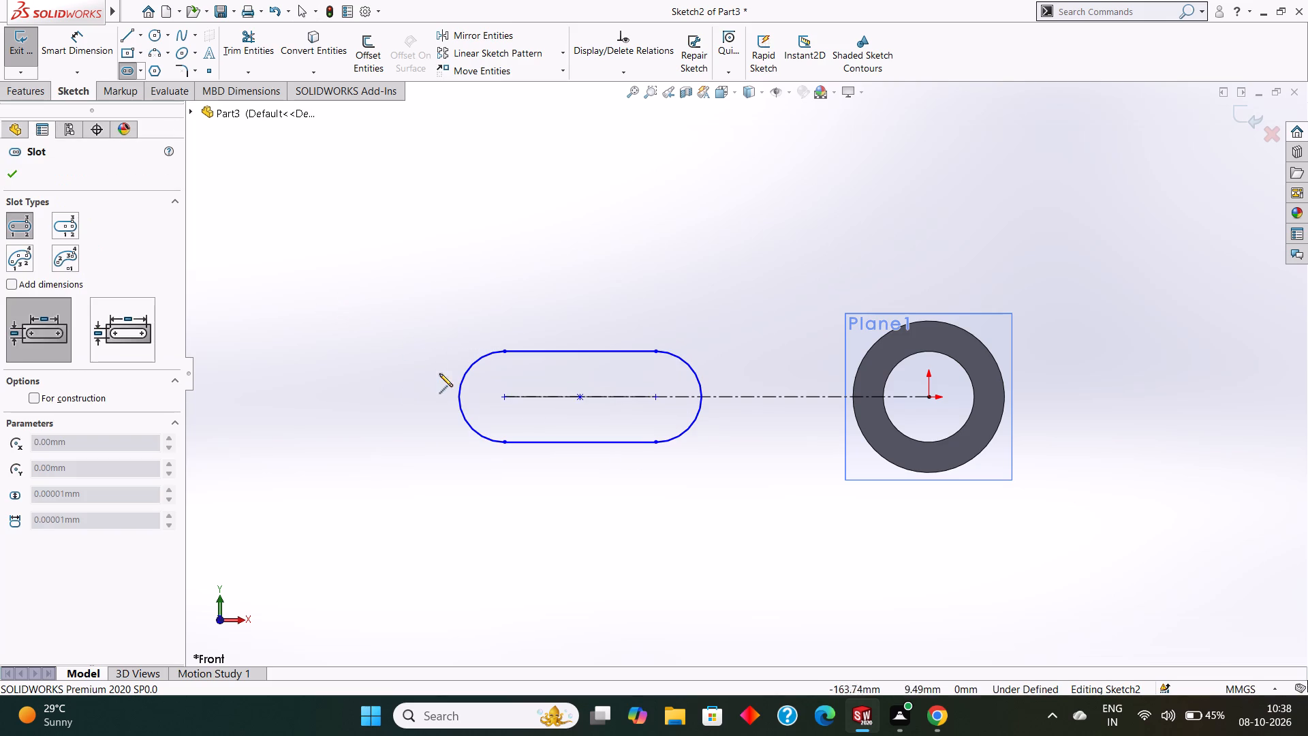
click(503, 397)
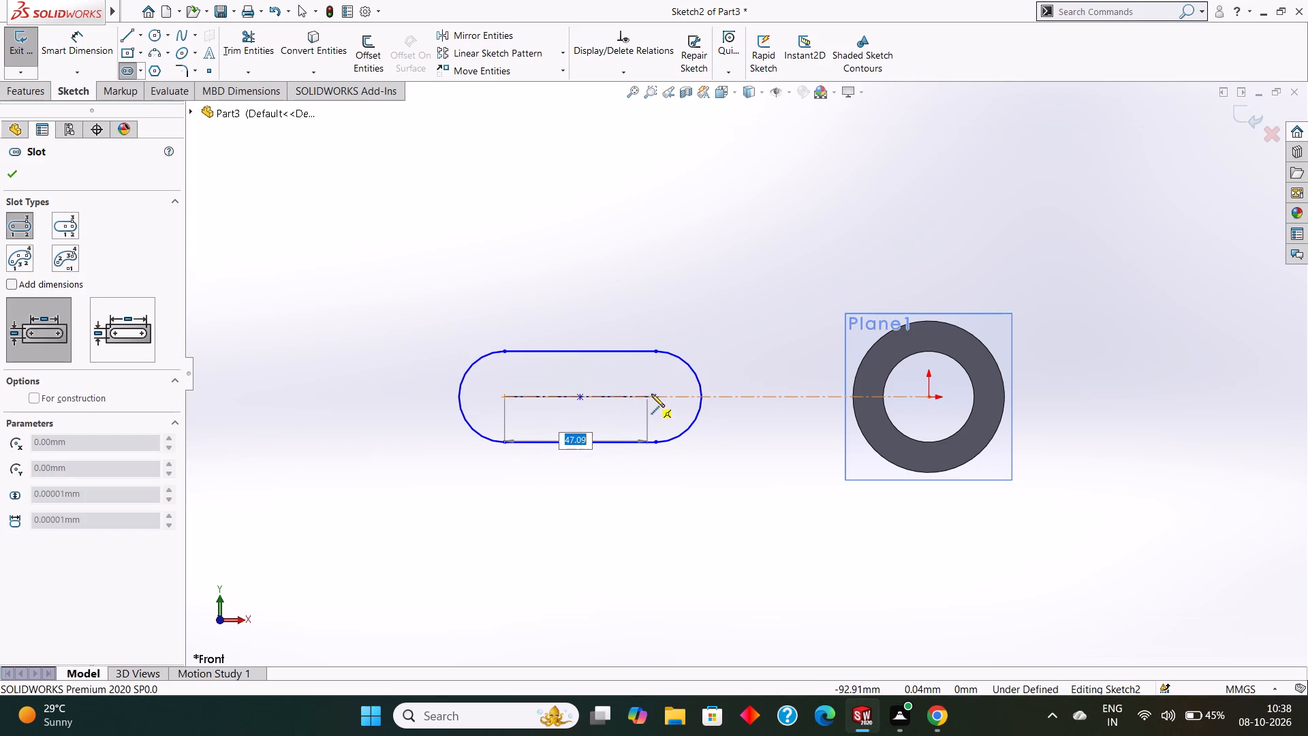
click(654, 395)
click(651, 418)
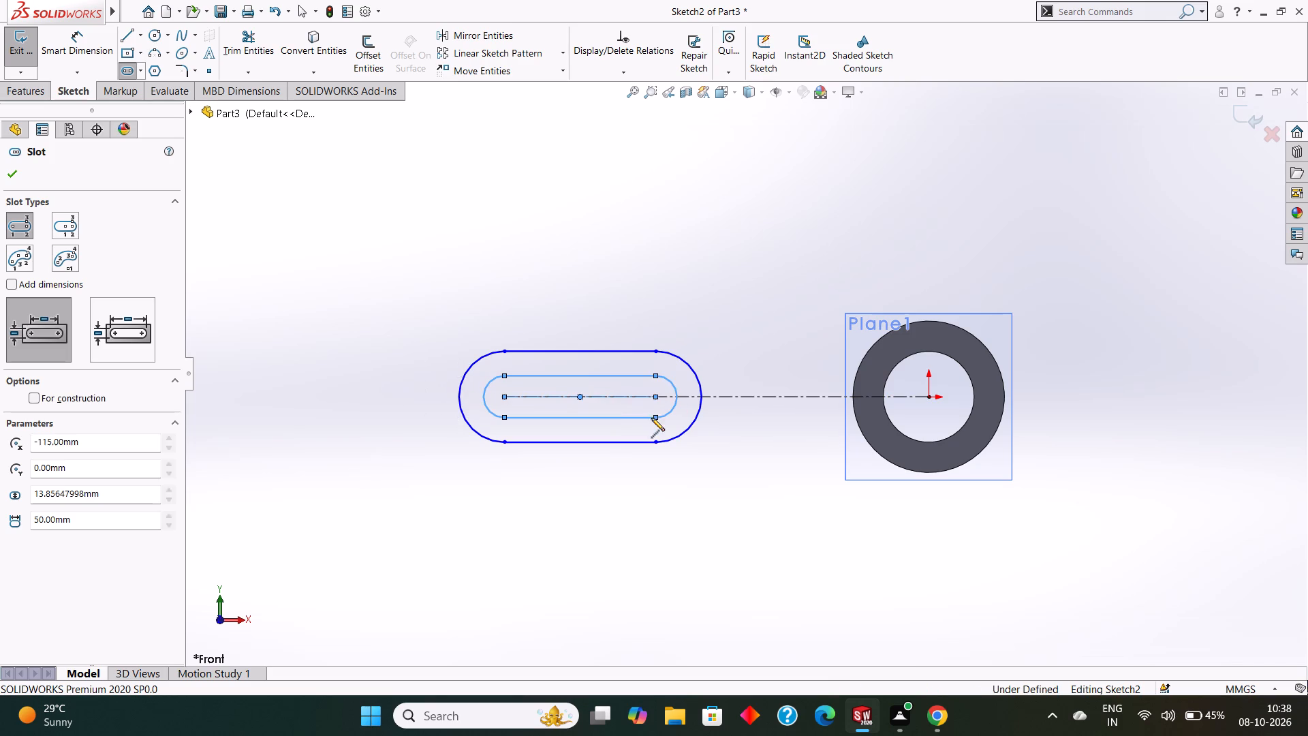
click(15, 168)
Add radius dimensions to the slot ends farthest from the ring: 17.5 mm on the outer slot and 8 mm on the inner slot.
click(77, 46)
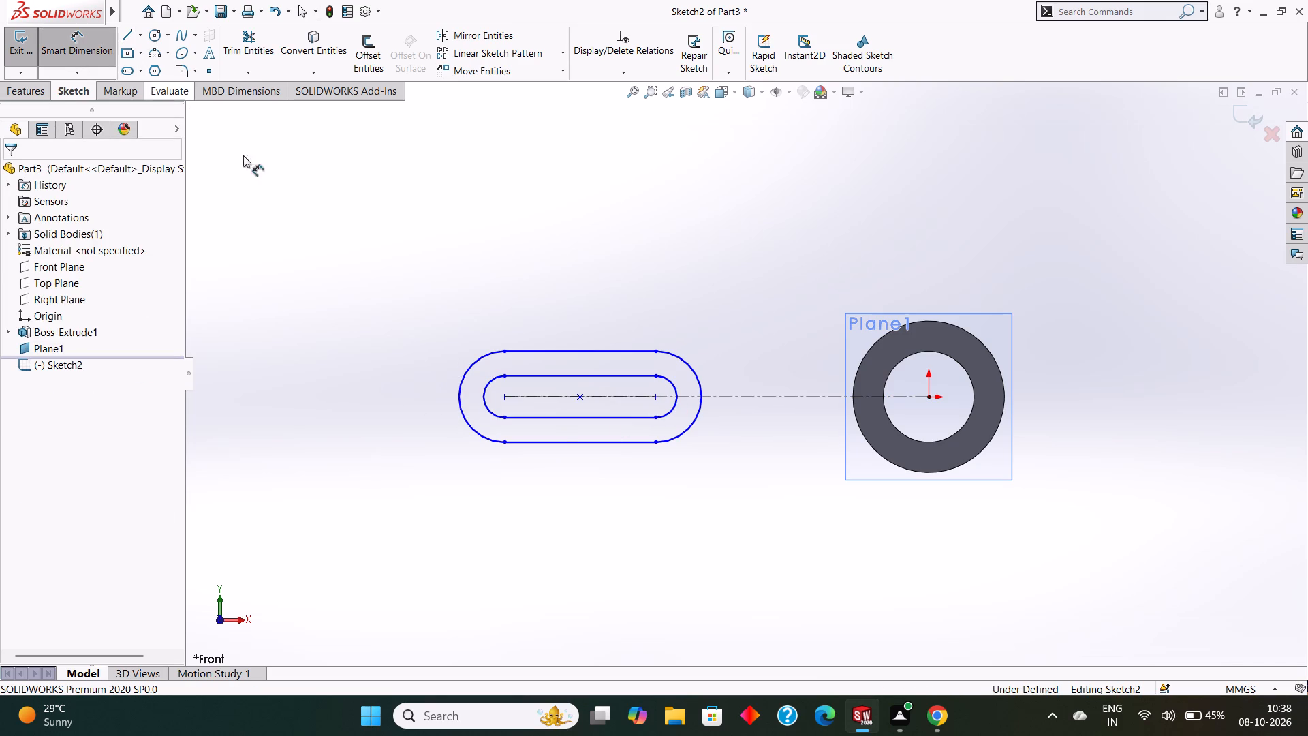
click(465, 369)
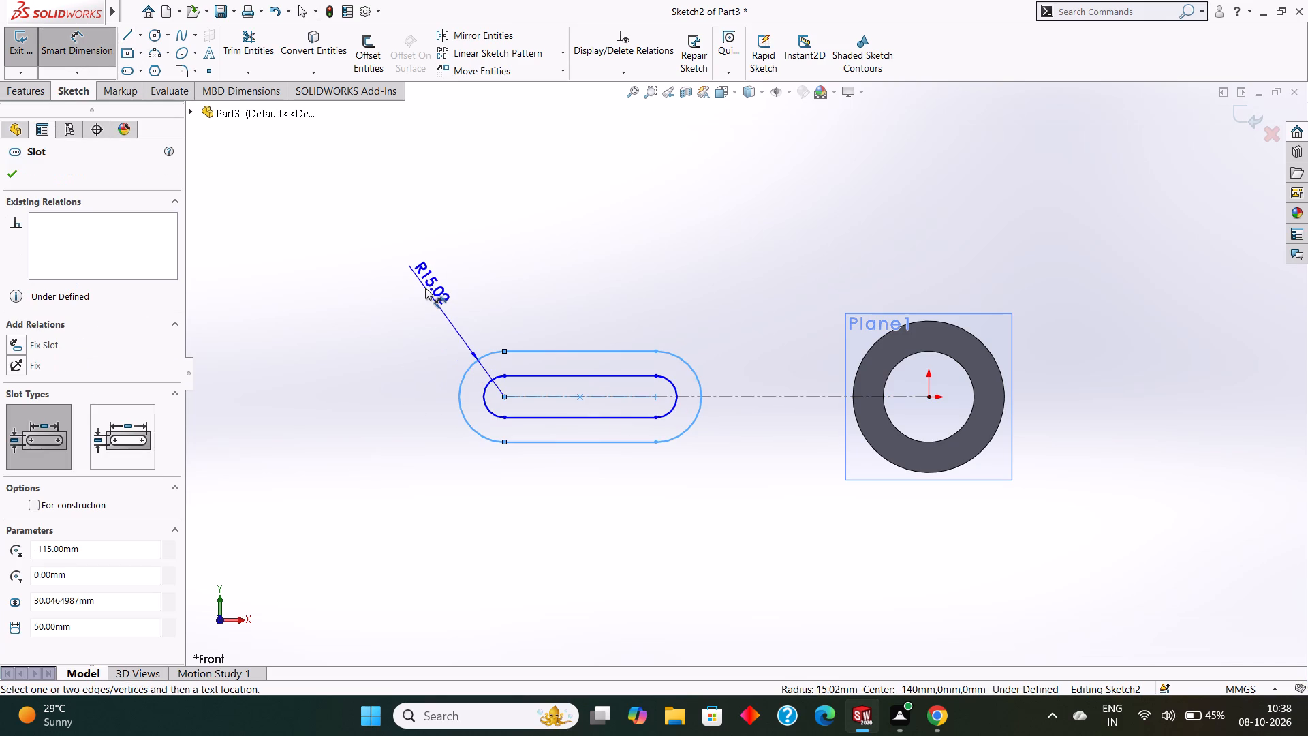
click(425, 288)
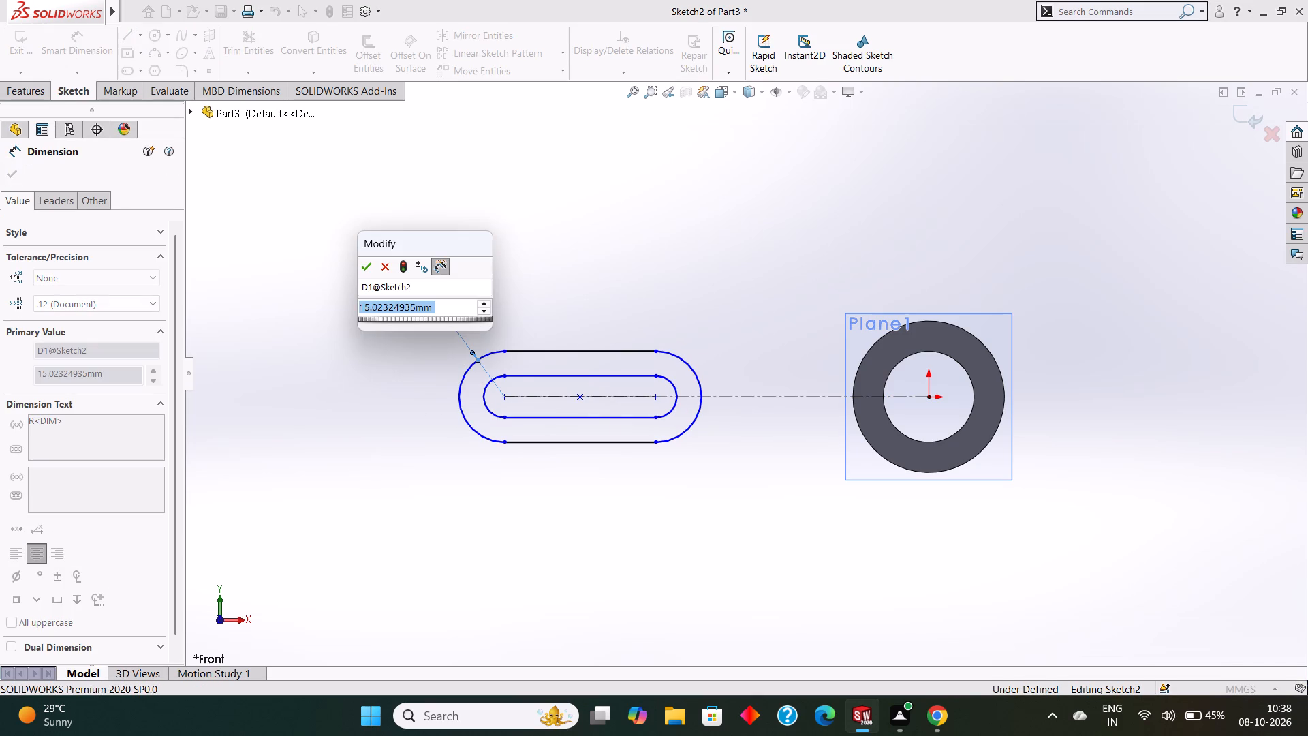
text(17.5)
key(Return)
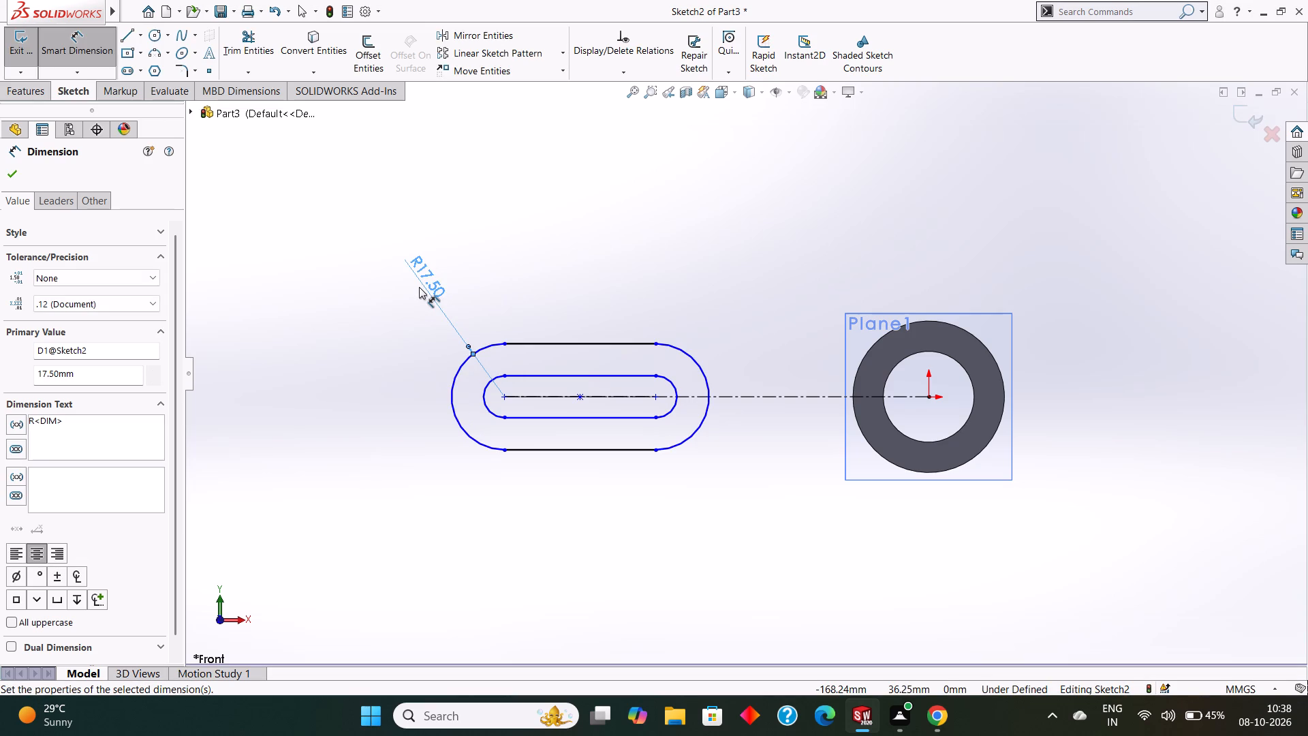
click(487, 395)
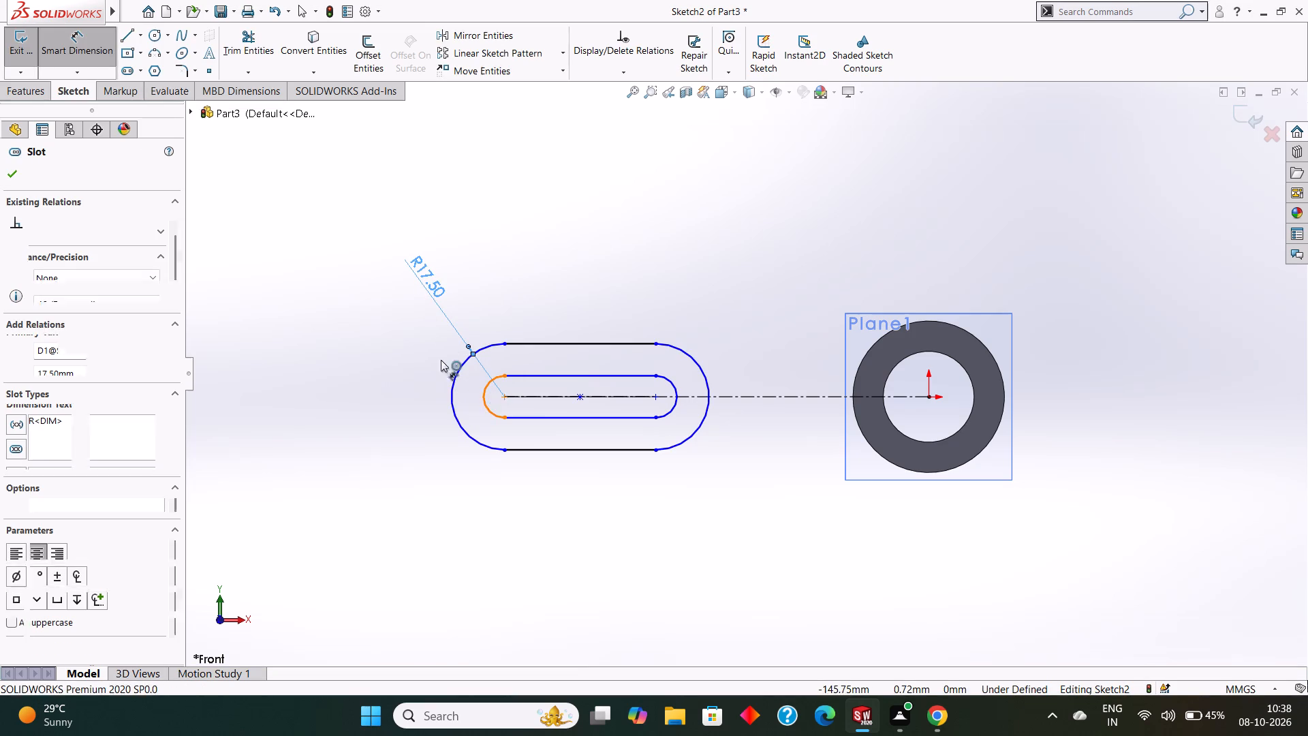
click(369, 339)
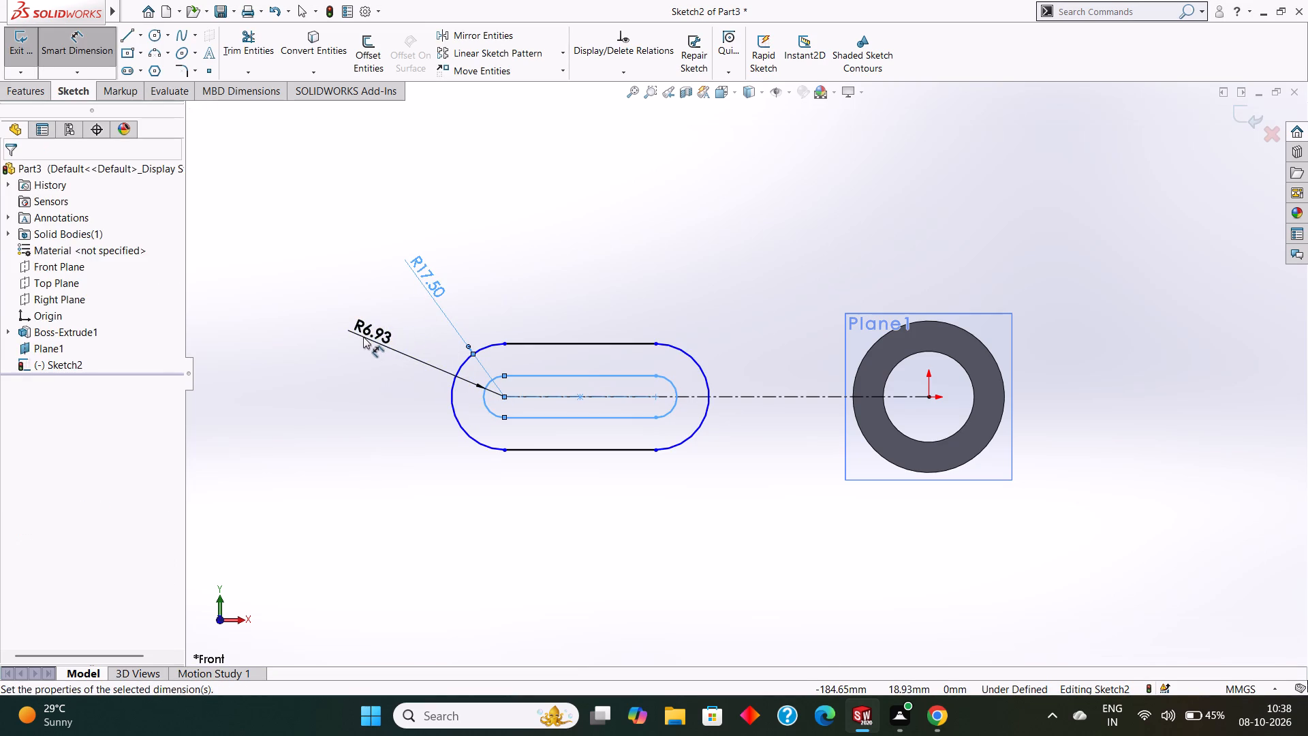
key(8)
key(Return)
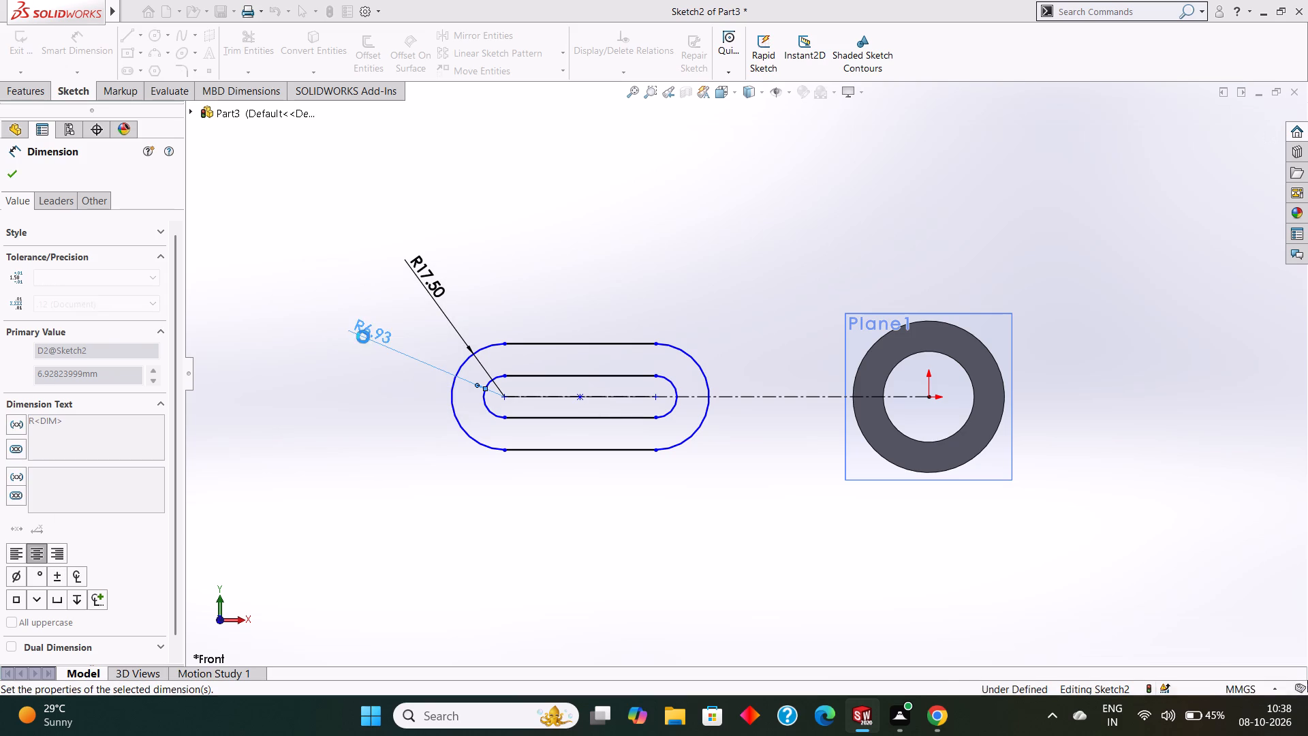
click(10, 169)
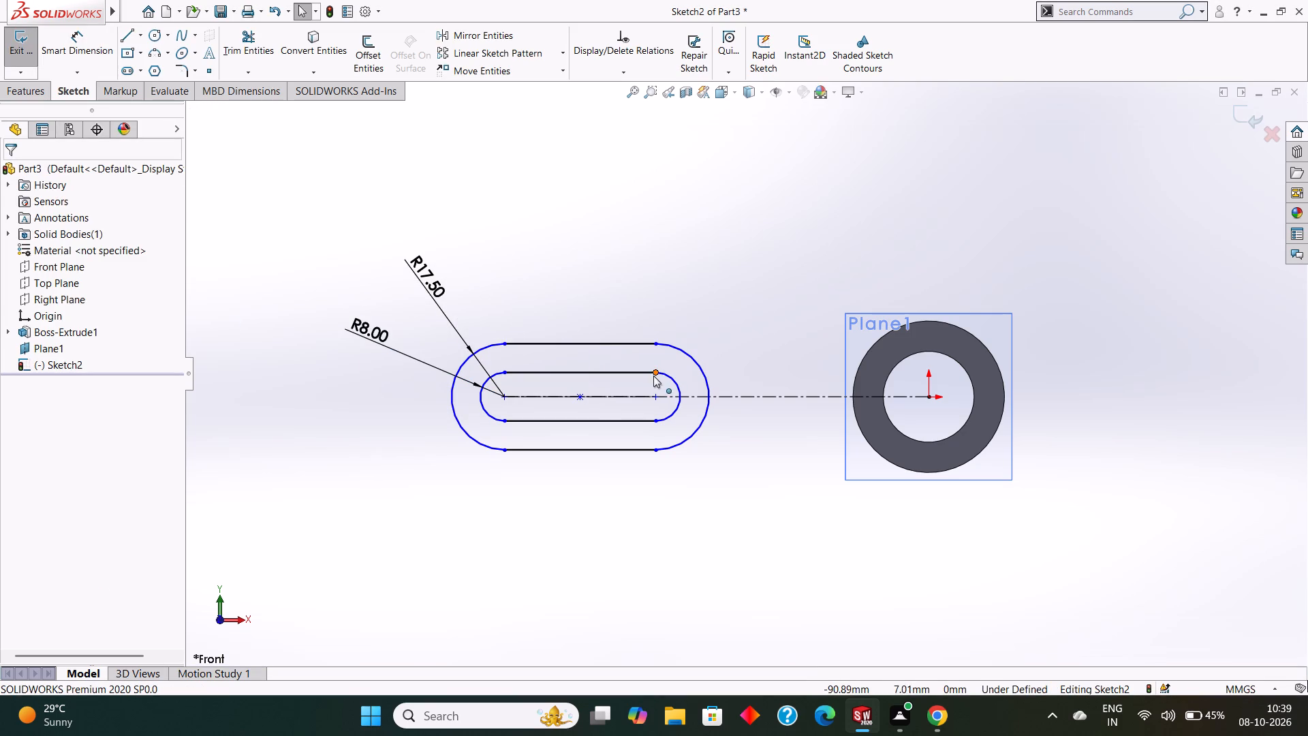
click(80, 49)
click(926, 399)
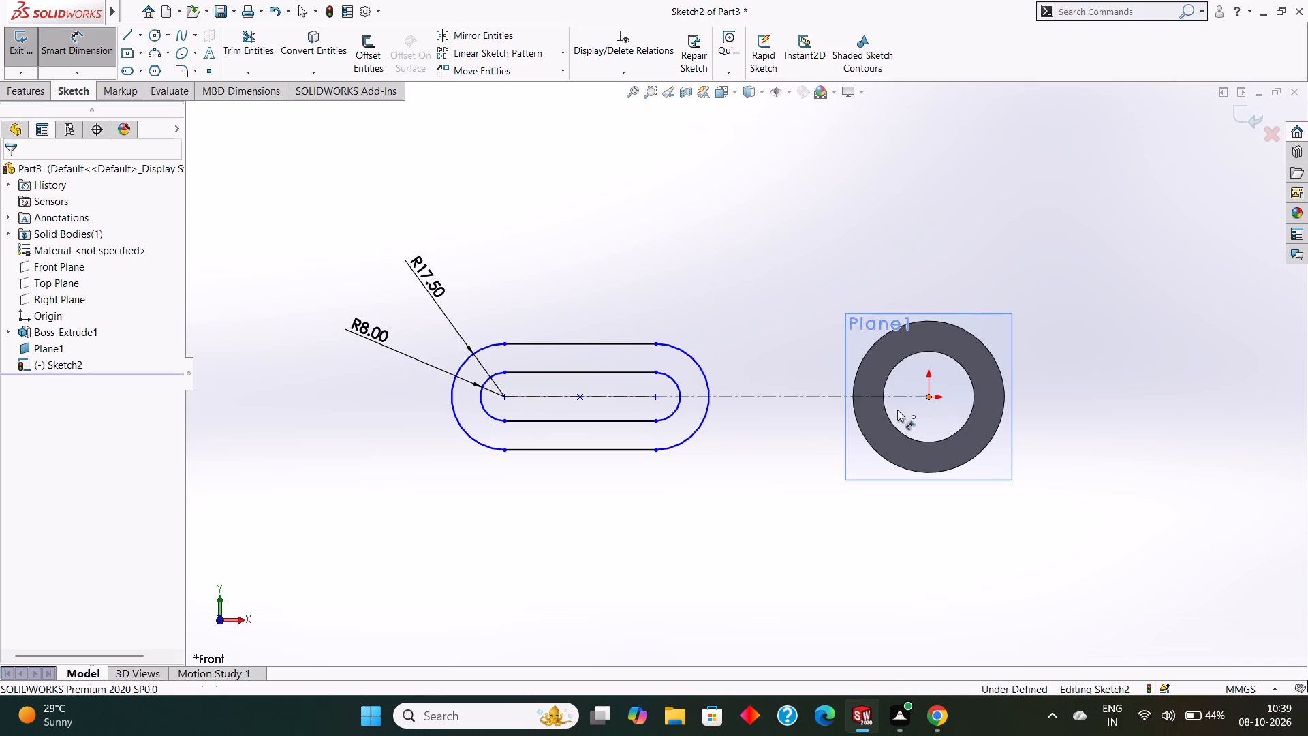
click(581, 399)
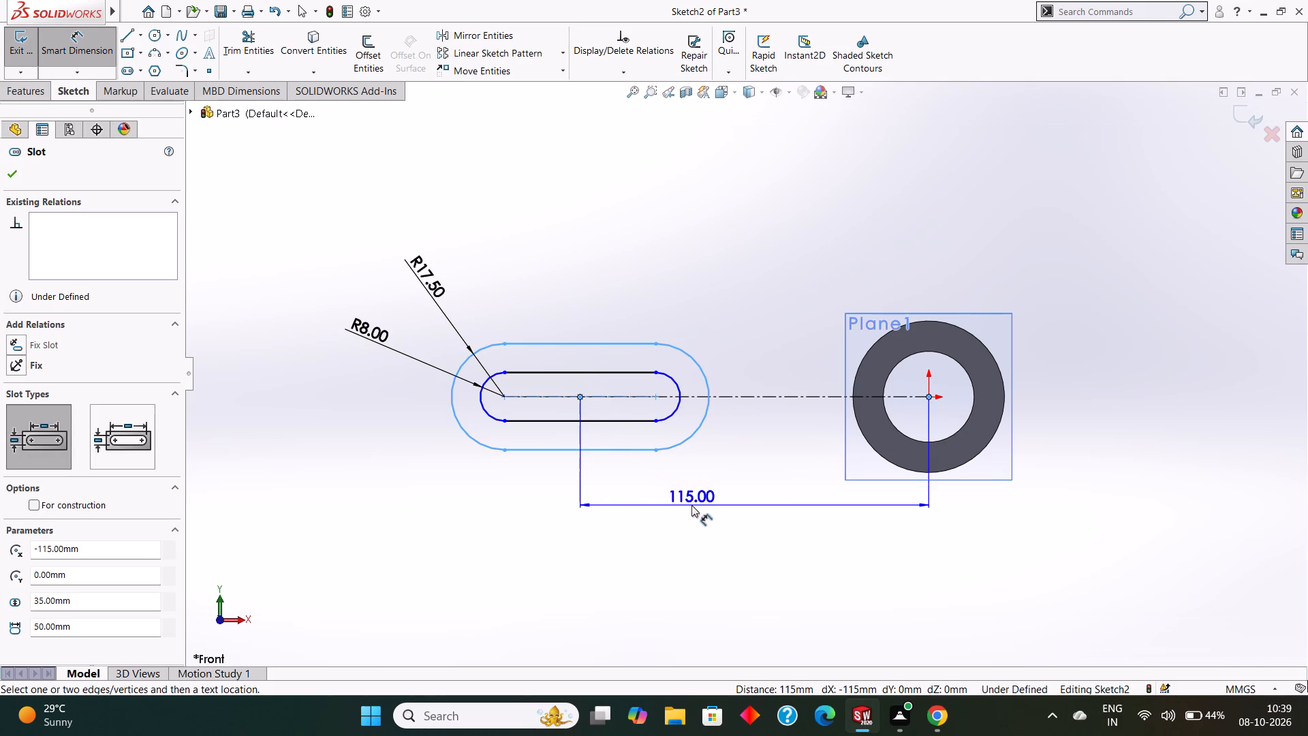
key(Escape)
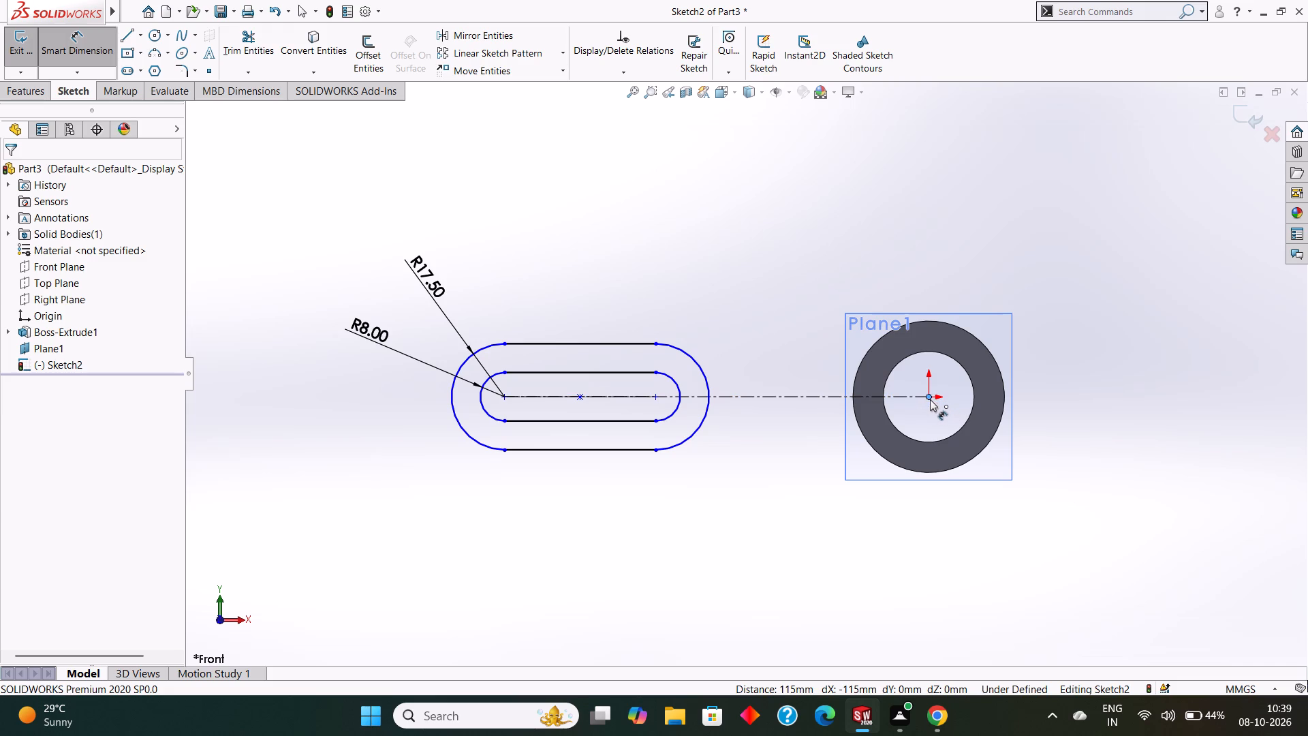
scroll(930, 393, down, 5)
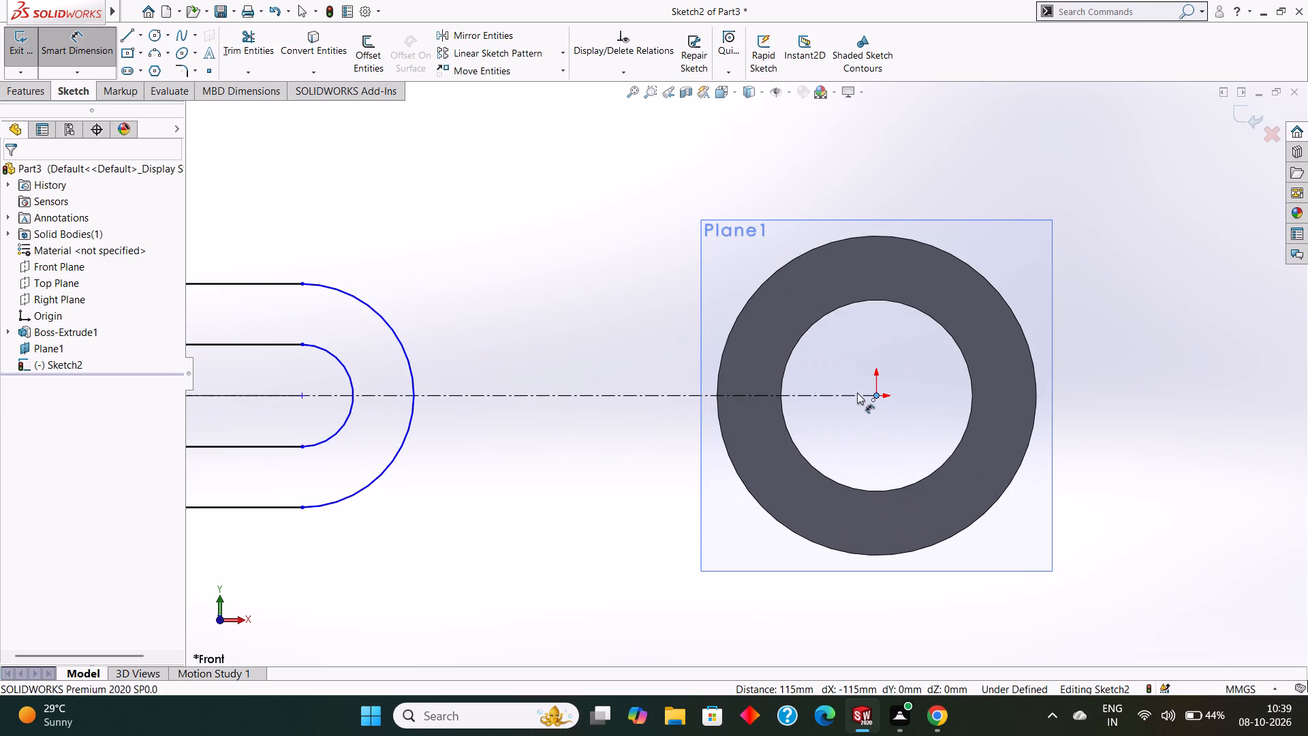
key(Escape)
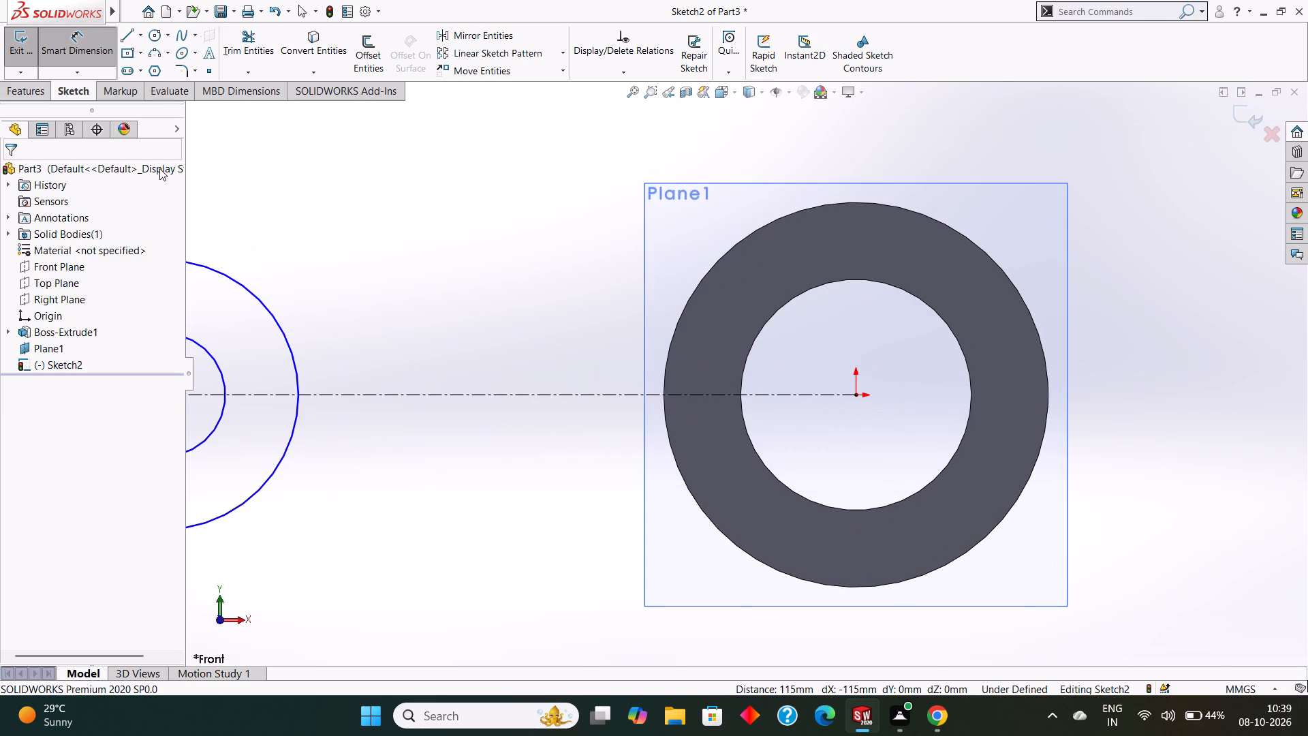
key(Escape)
Dimension the horizontal distance between the origin and the slots' end centre farthest from the ring.
click(87, 44)
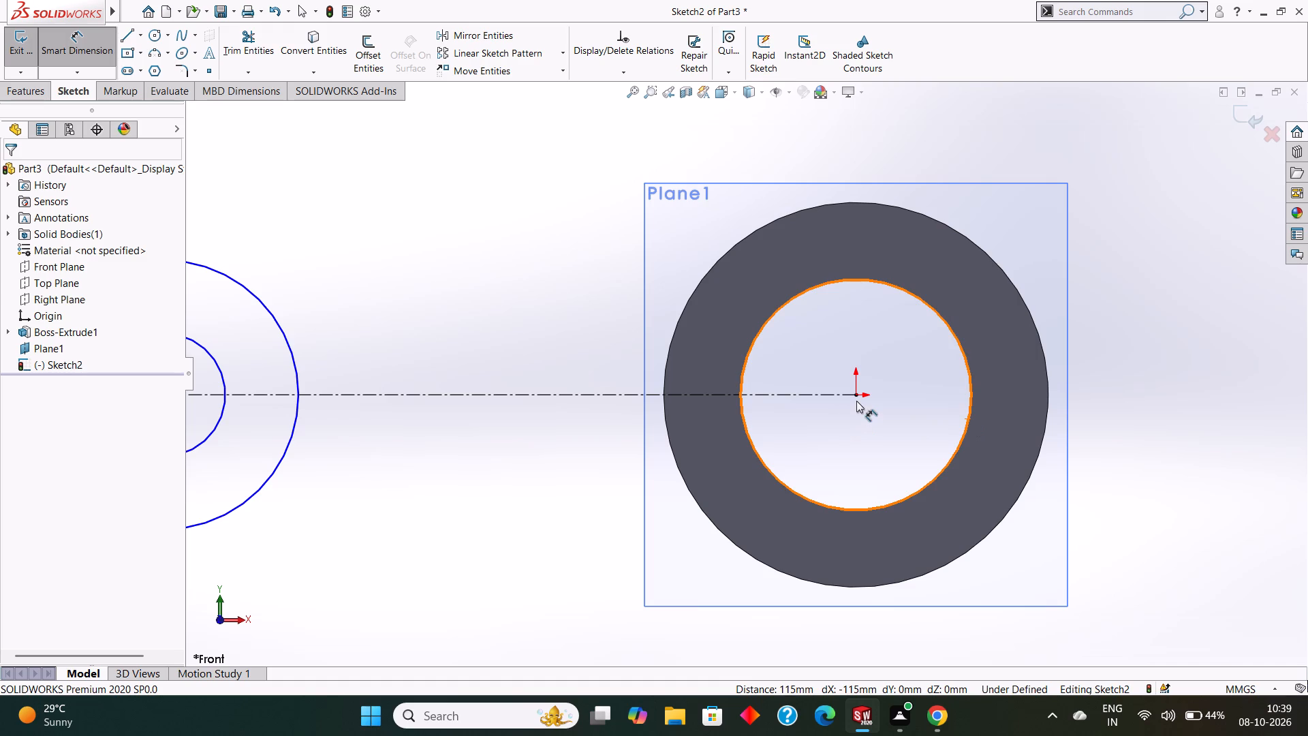
click(856, 396)
scroll(862, 407, up, 6)
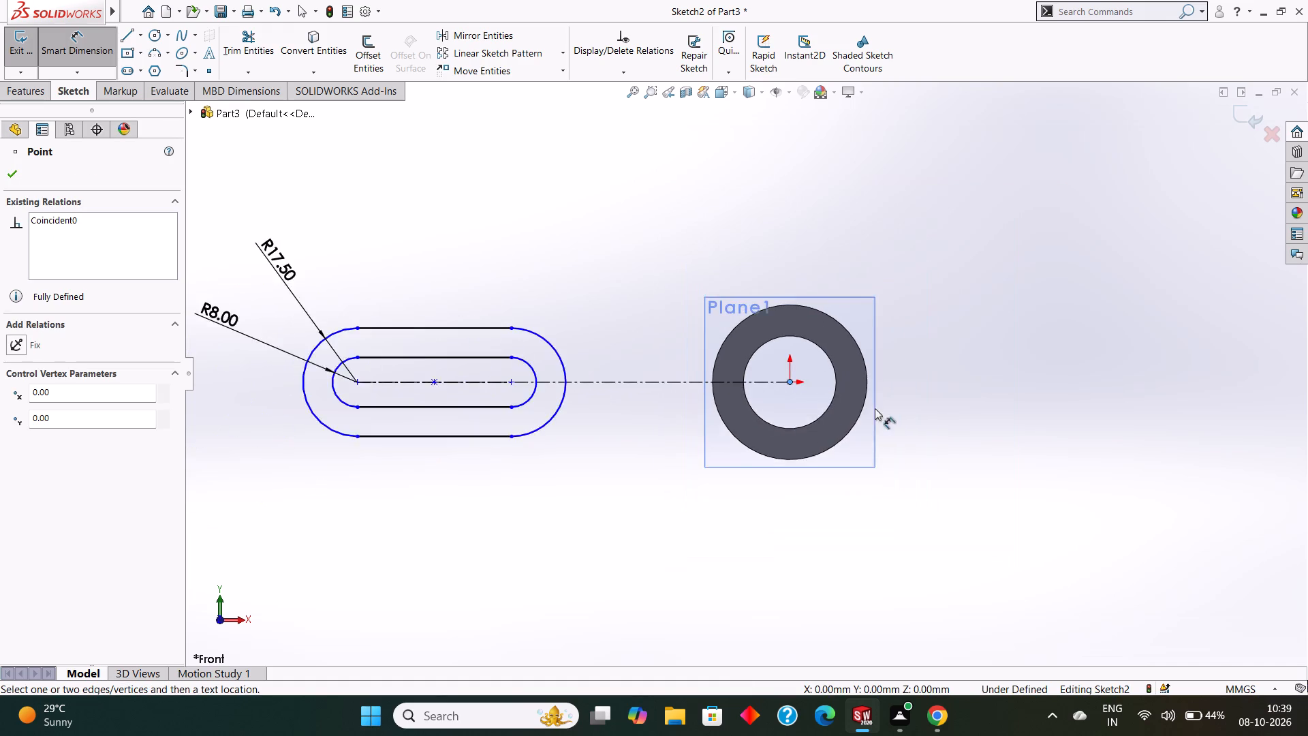
click(421, 379)
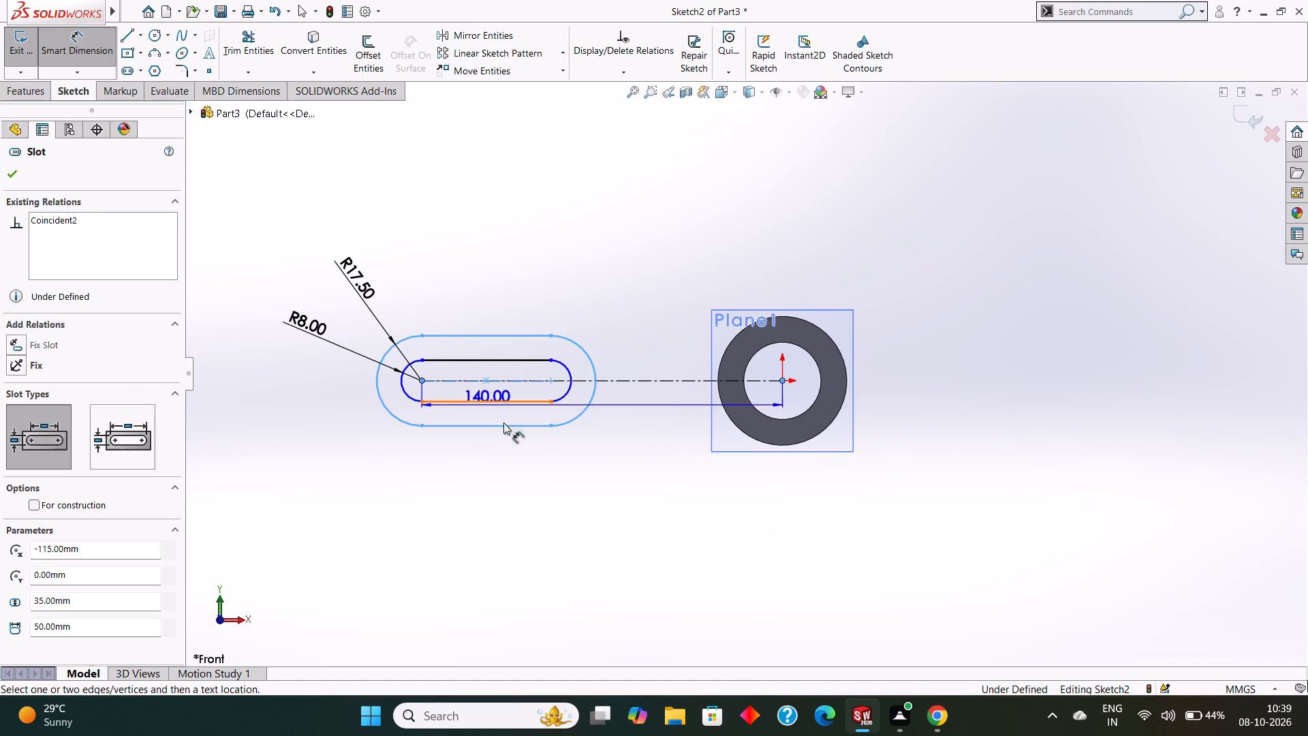
click(575, 516)
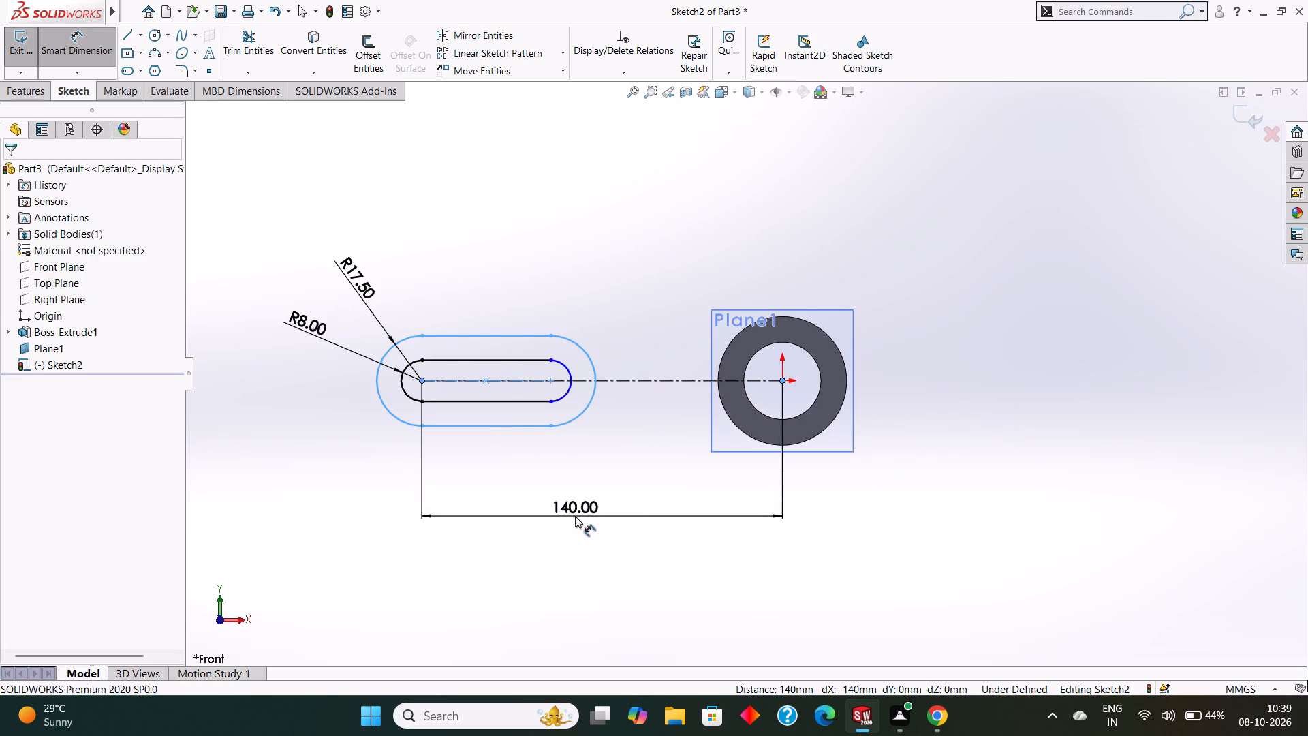
click(517, 496)
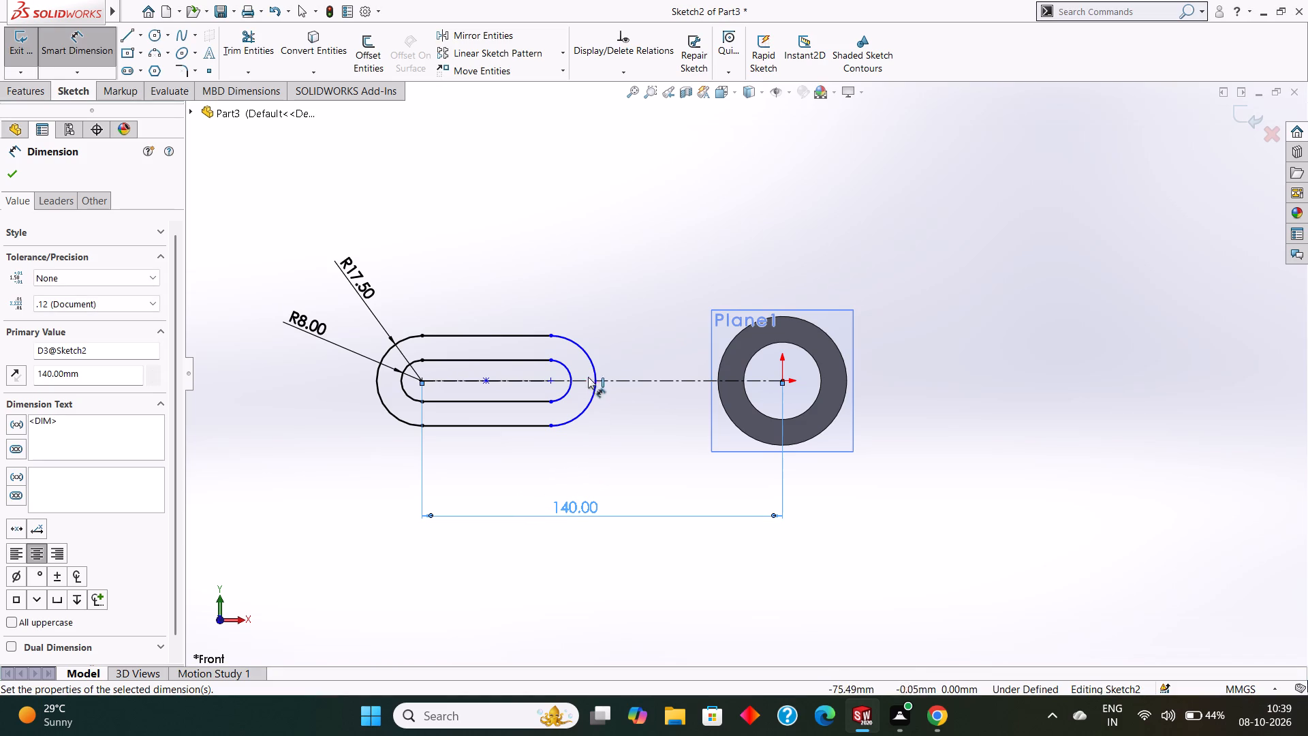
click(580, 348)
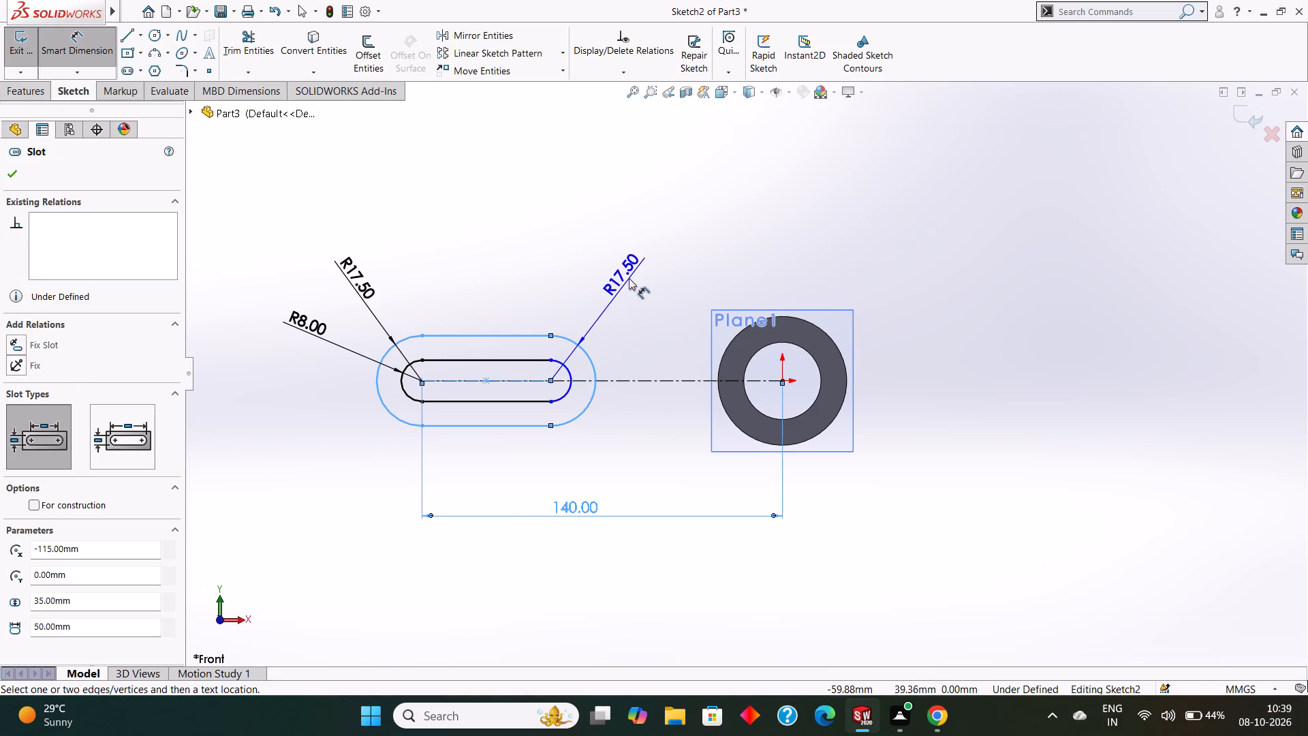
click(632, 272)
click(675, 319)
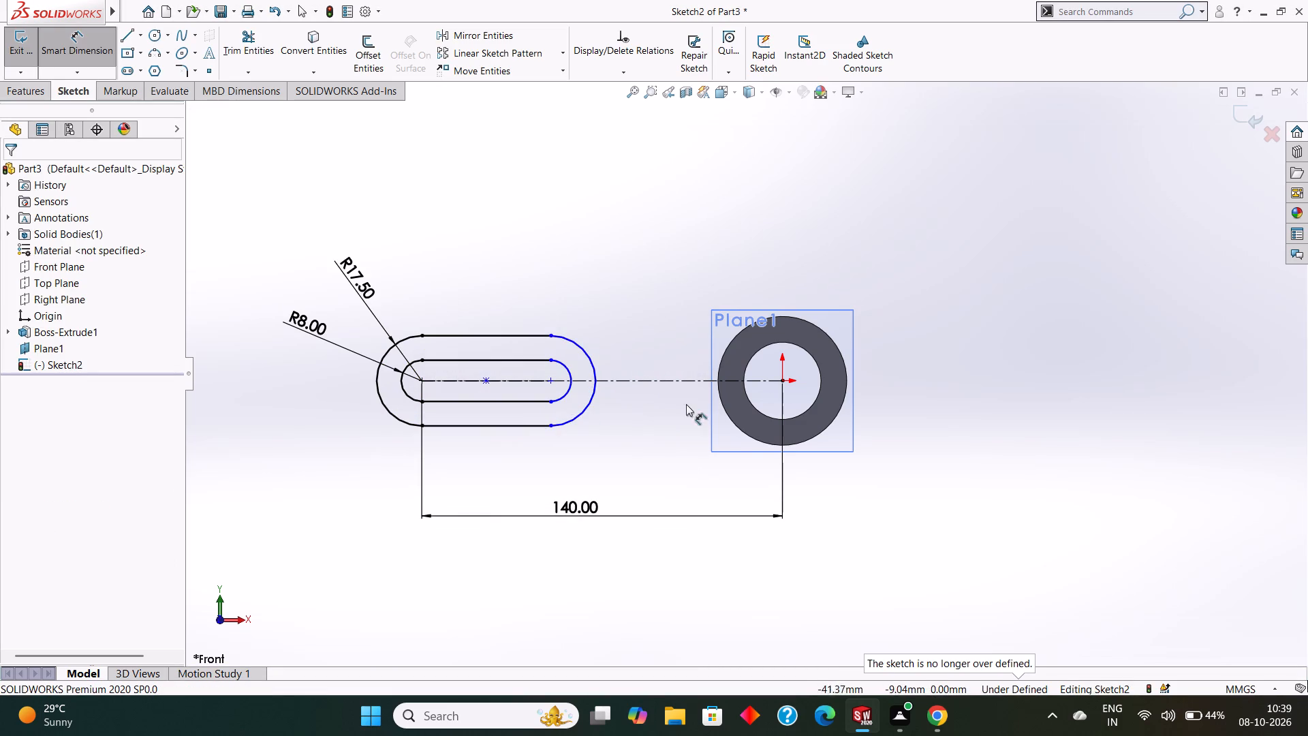
Dimension the horizontal distance between the origin and the slots' end centre nearest the ring.
click(784, 378)
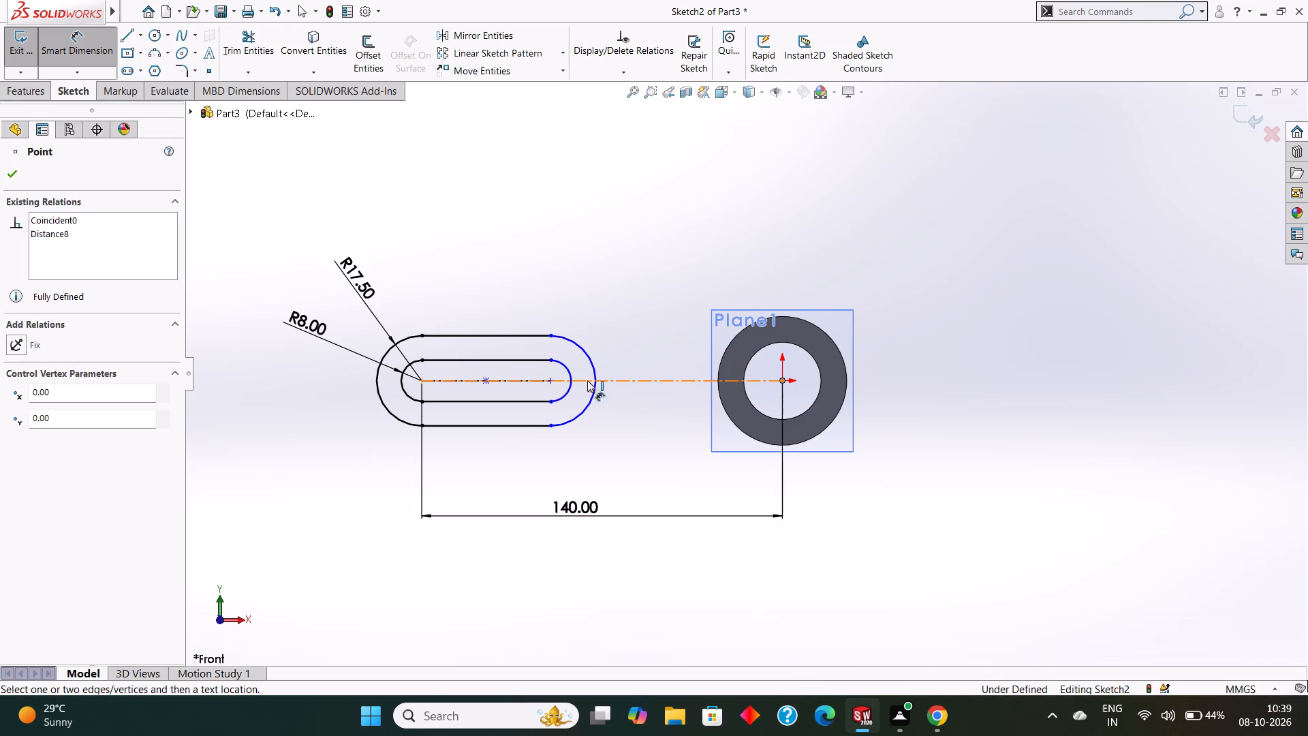
click(550, 381)
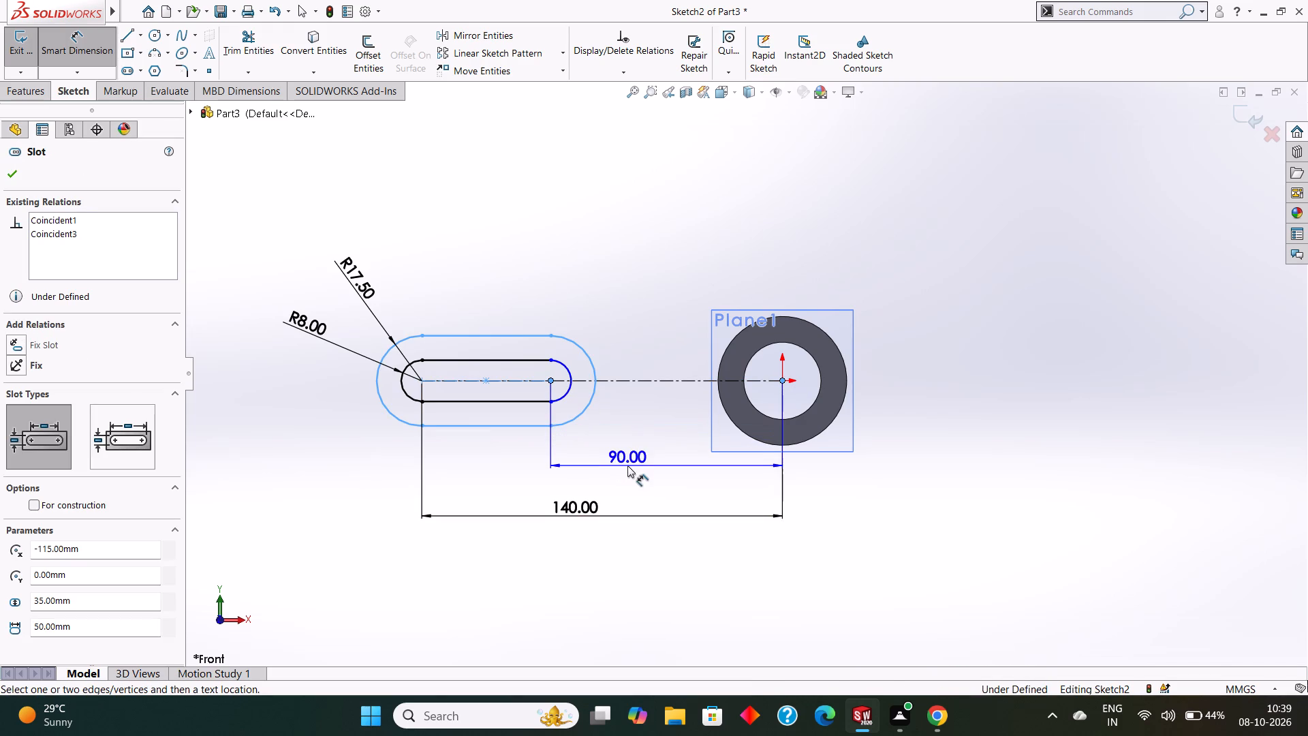
click(637, 465)
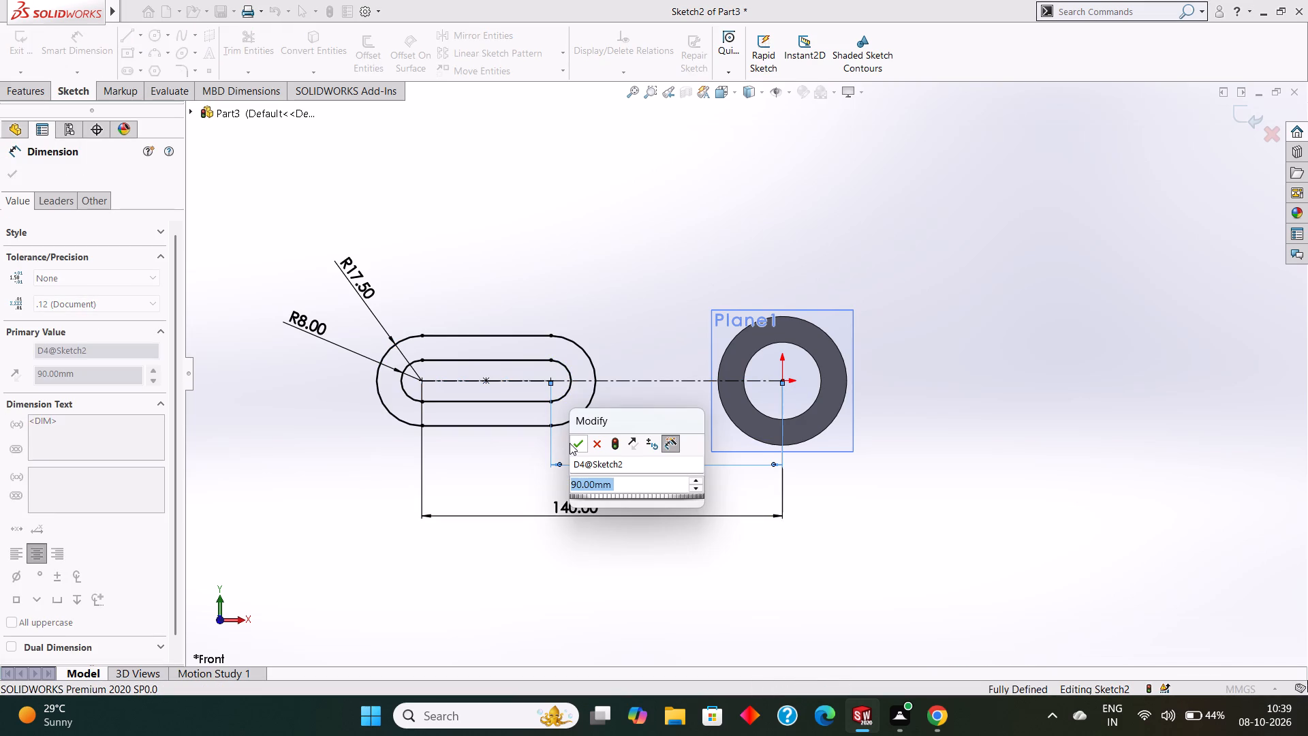
click(572, 444)
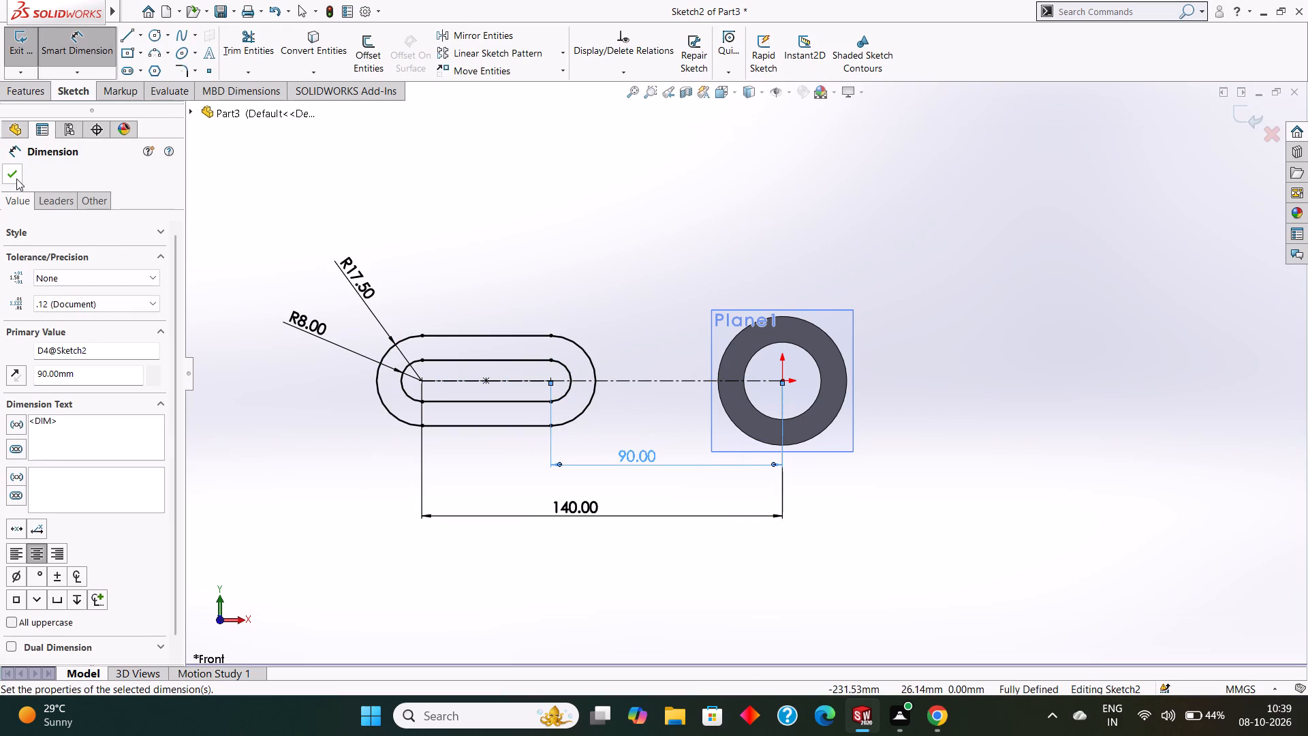
click(16, 178)
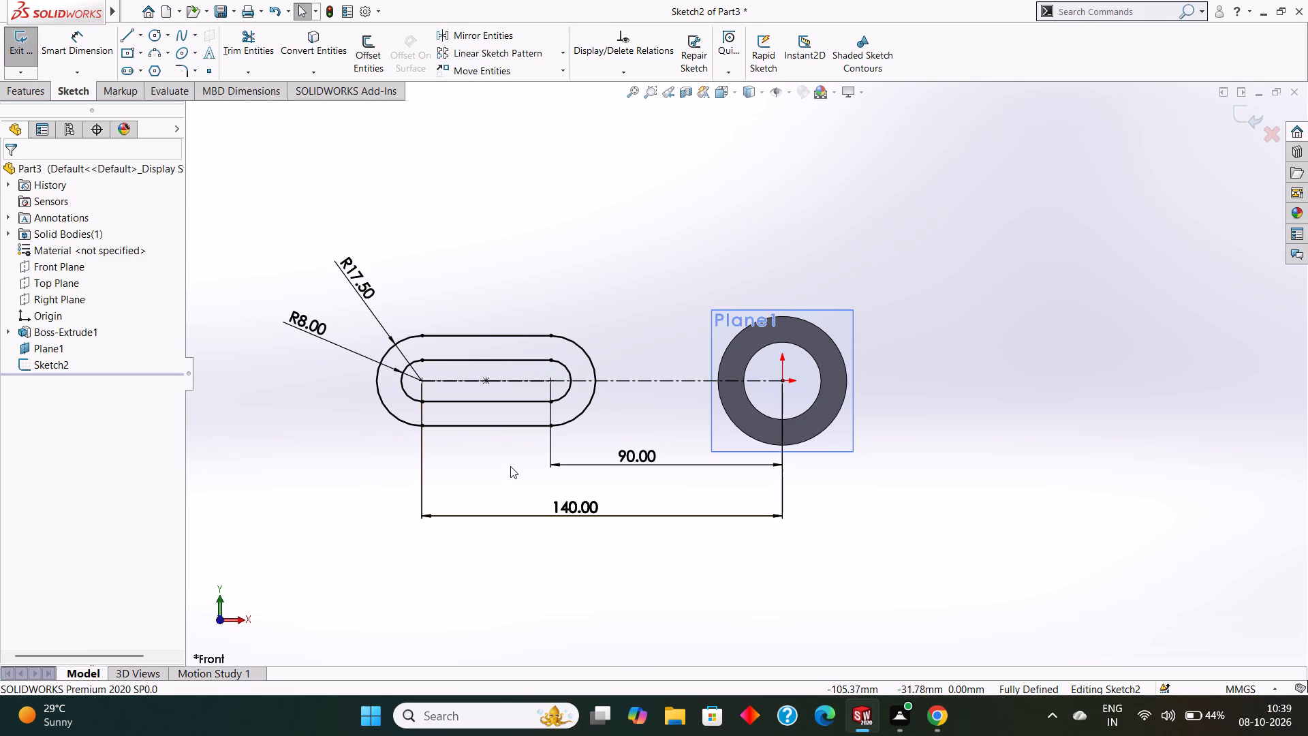
Extrude the double-slot sketch as a blind boss 22 mm deep, with its result merged.
click(31, 91)
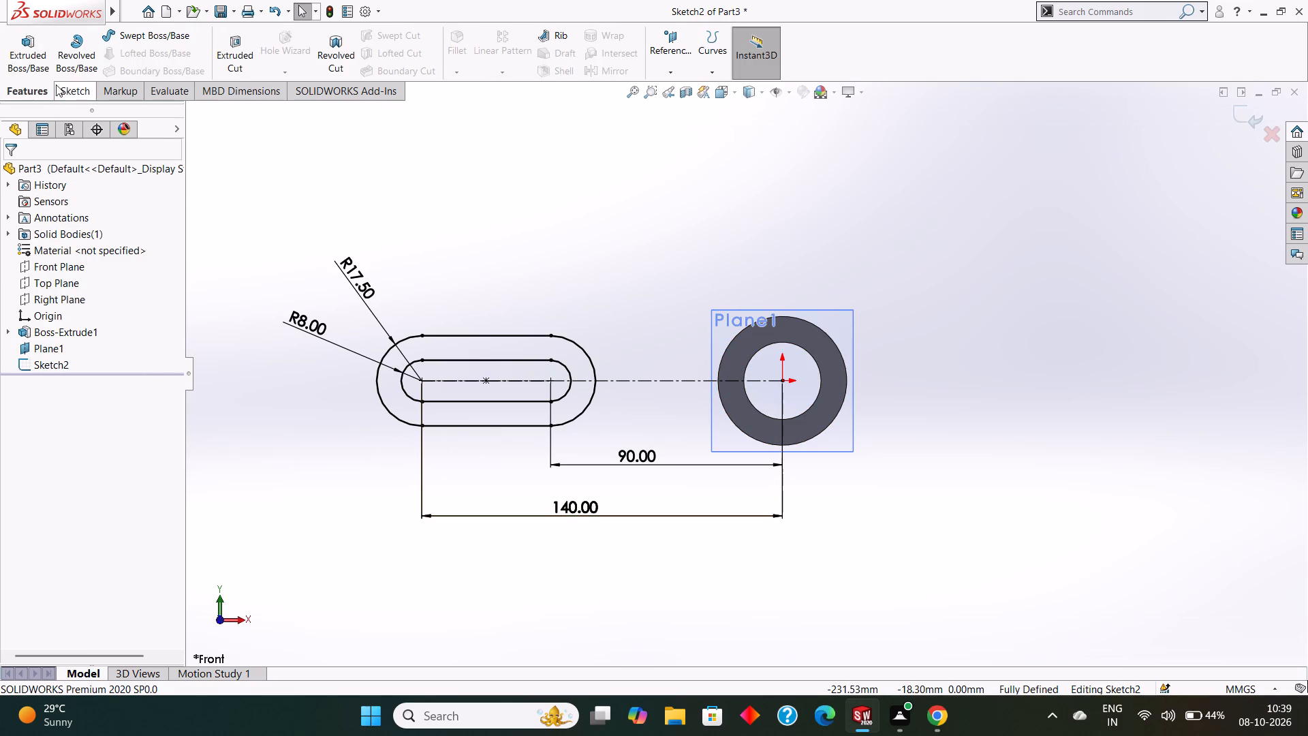
click(34, 67)
middle_drag(907, 575, 912, 470)
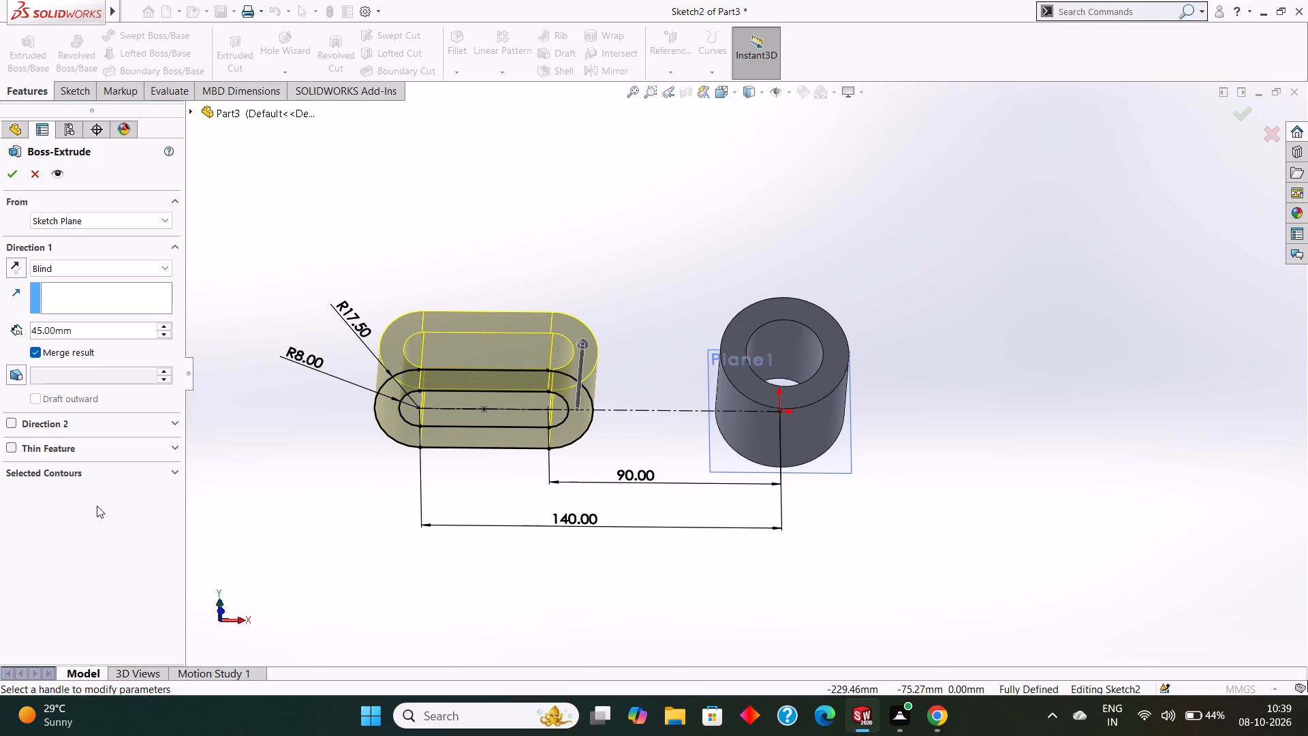
click(84, 335)
drag(131, 324, 10, 324)
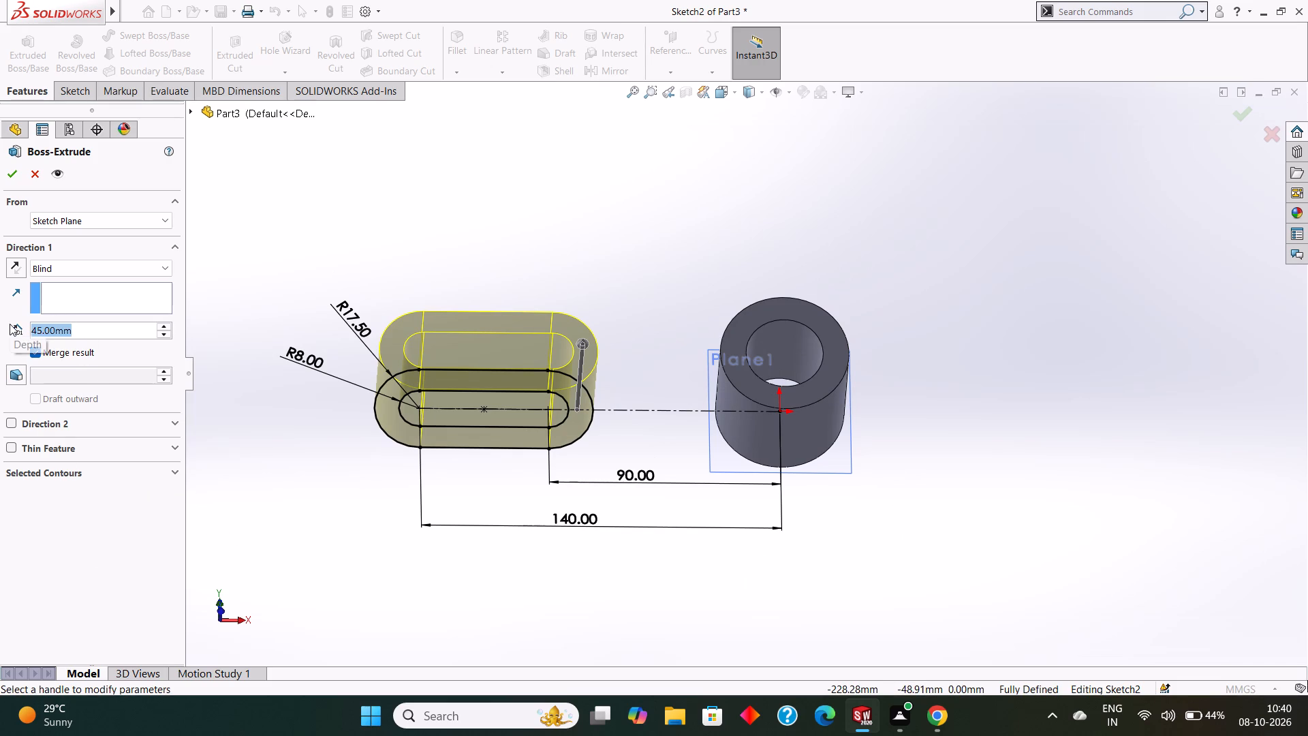
text(22)
key(Return)
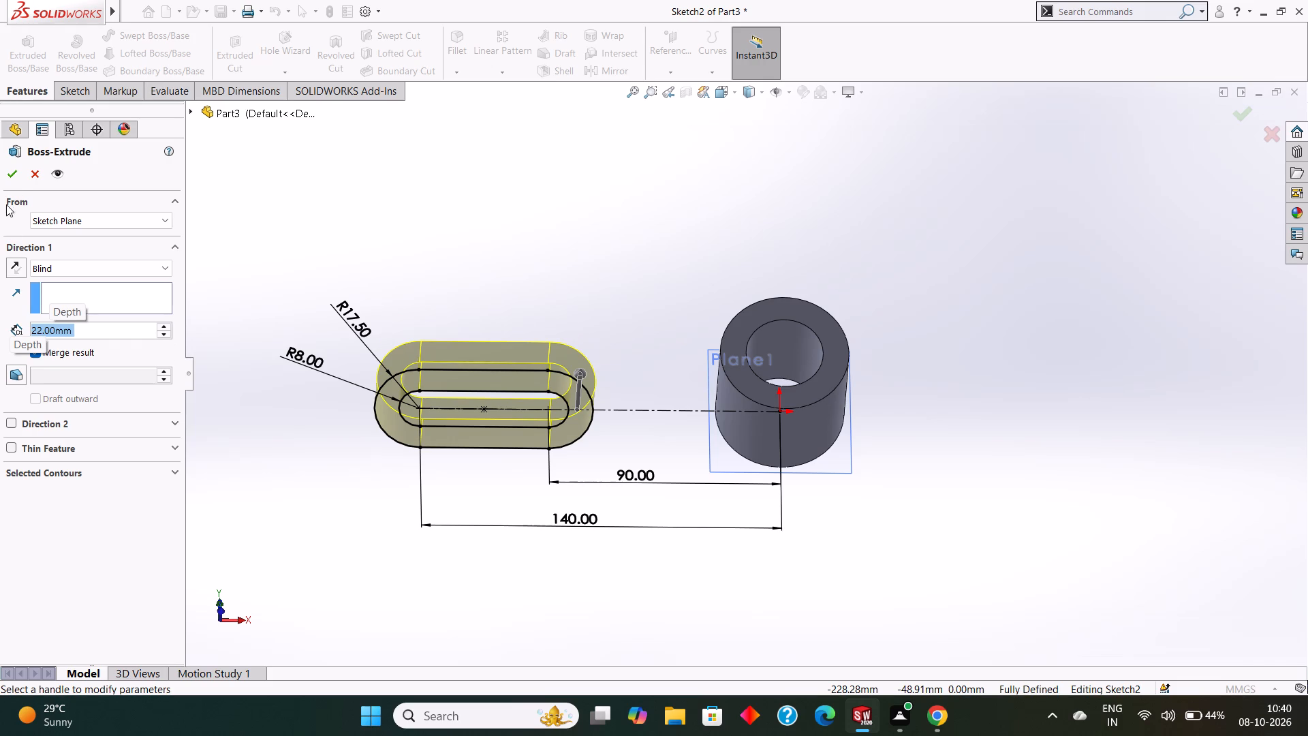
click(15, 177)
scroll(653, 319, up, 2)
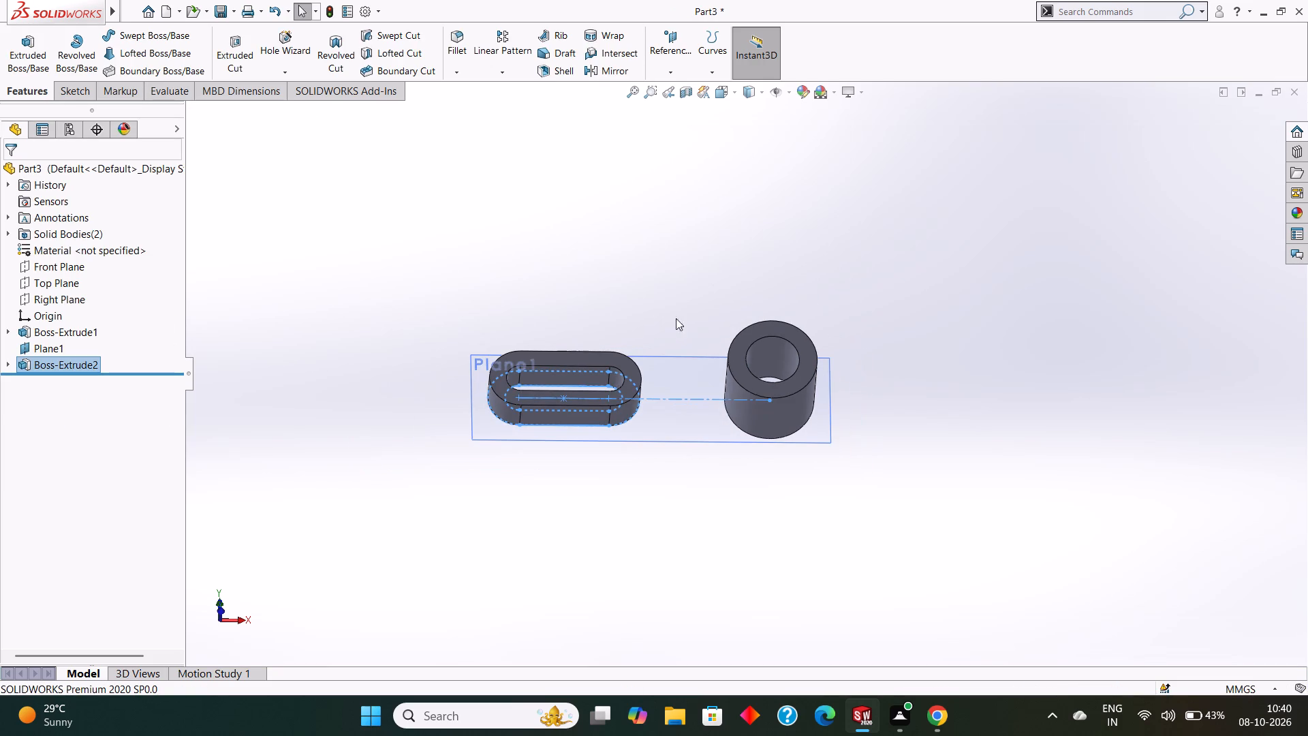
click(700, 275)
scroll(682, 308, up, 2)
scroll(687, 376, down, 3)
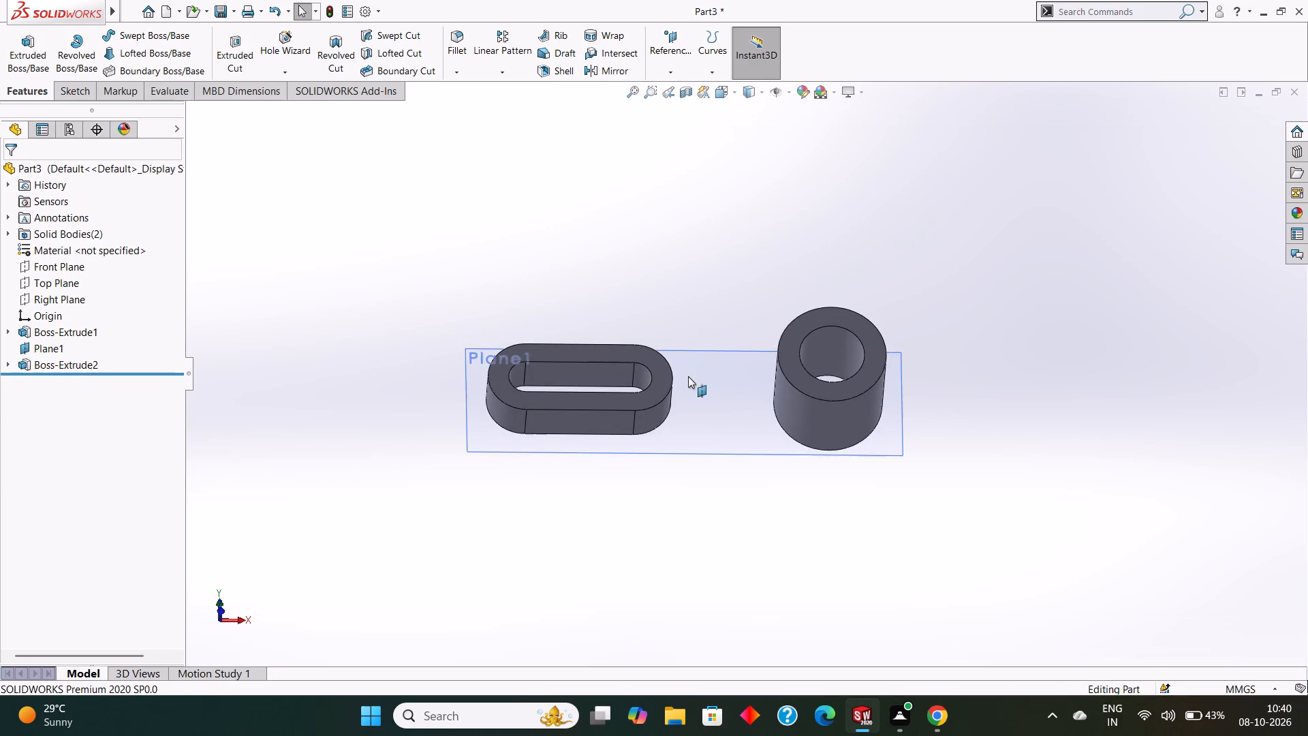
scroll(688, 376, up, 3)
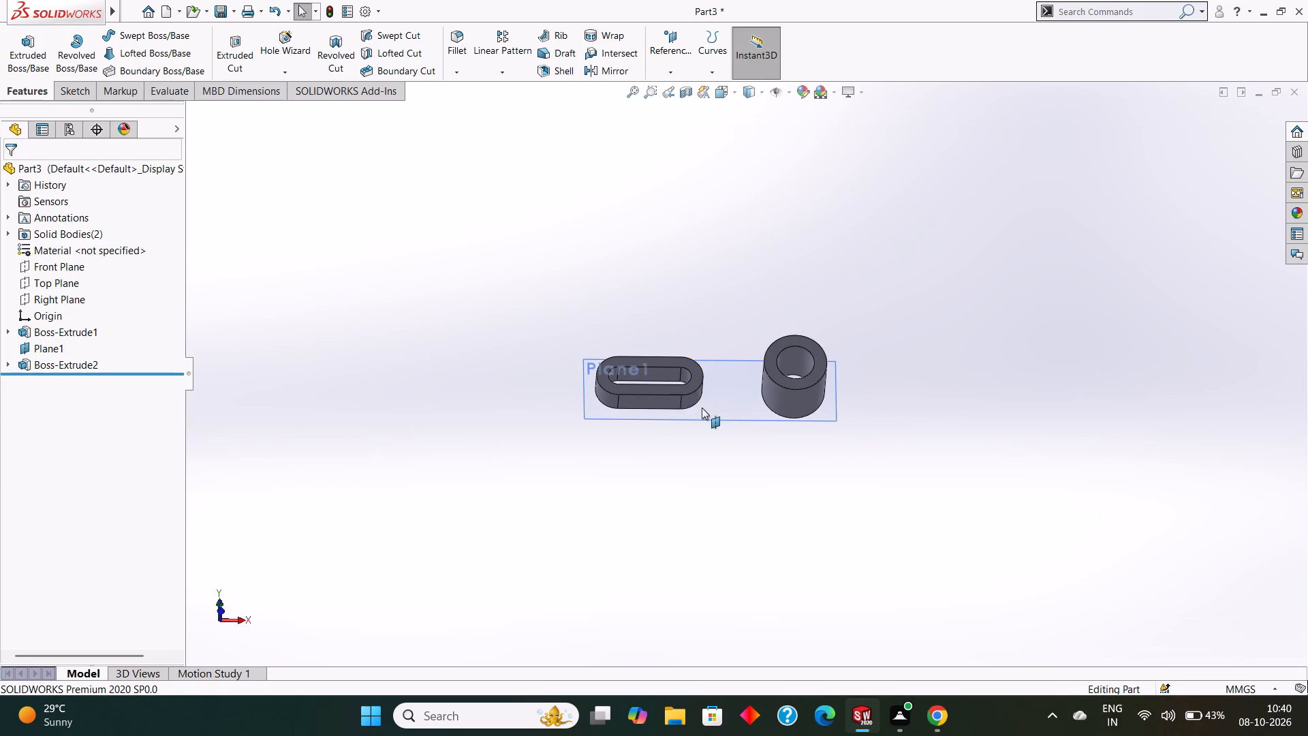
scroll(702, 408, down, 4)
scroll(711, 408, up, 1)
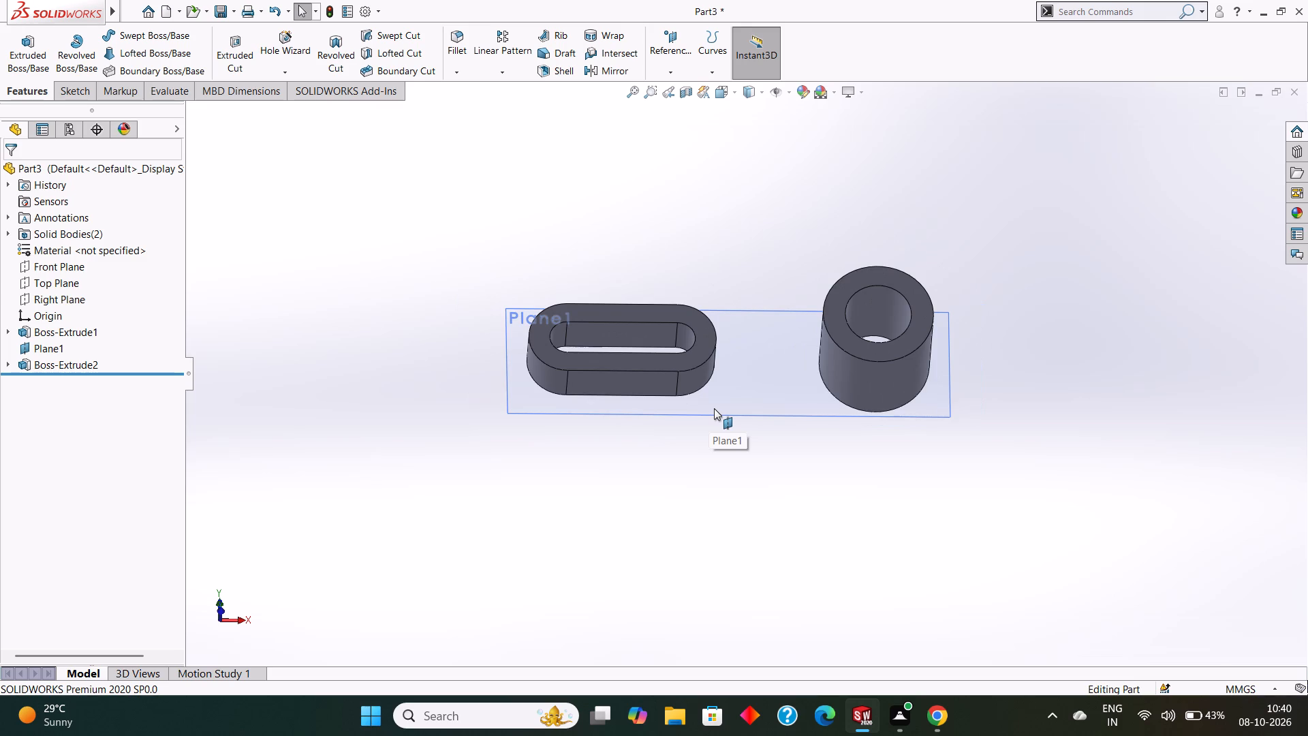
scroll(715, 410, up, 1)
Orient the view normal to Plane1 and open a new sketch on that plane.
click(759, 375)
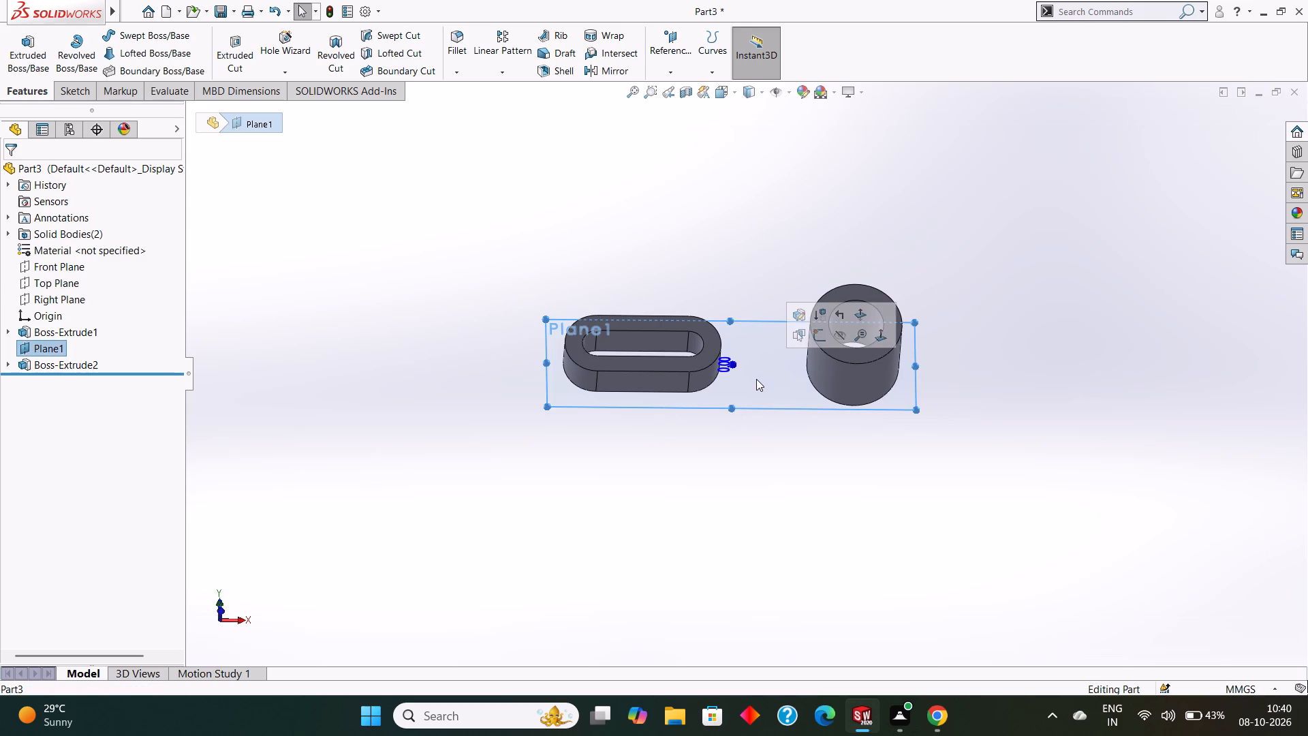
key(ctrl+8)
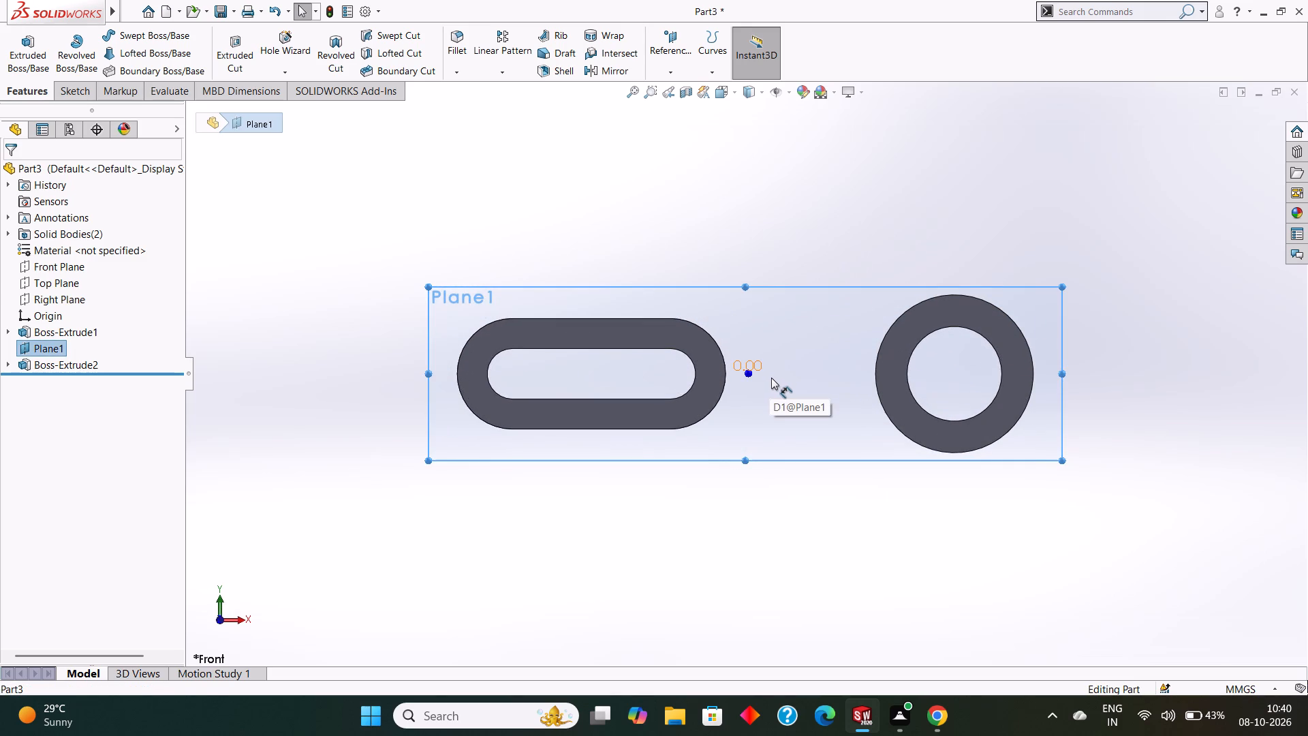
right_click(771, 378)
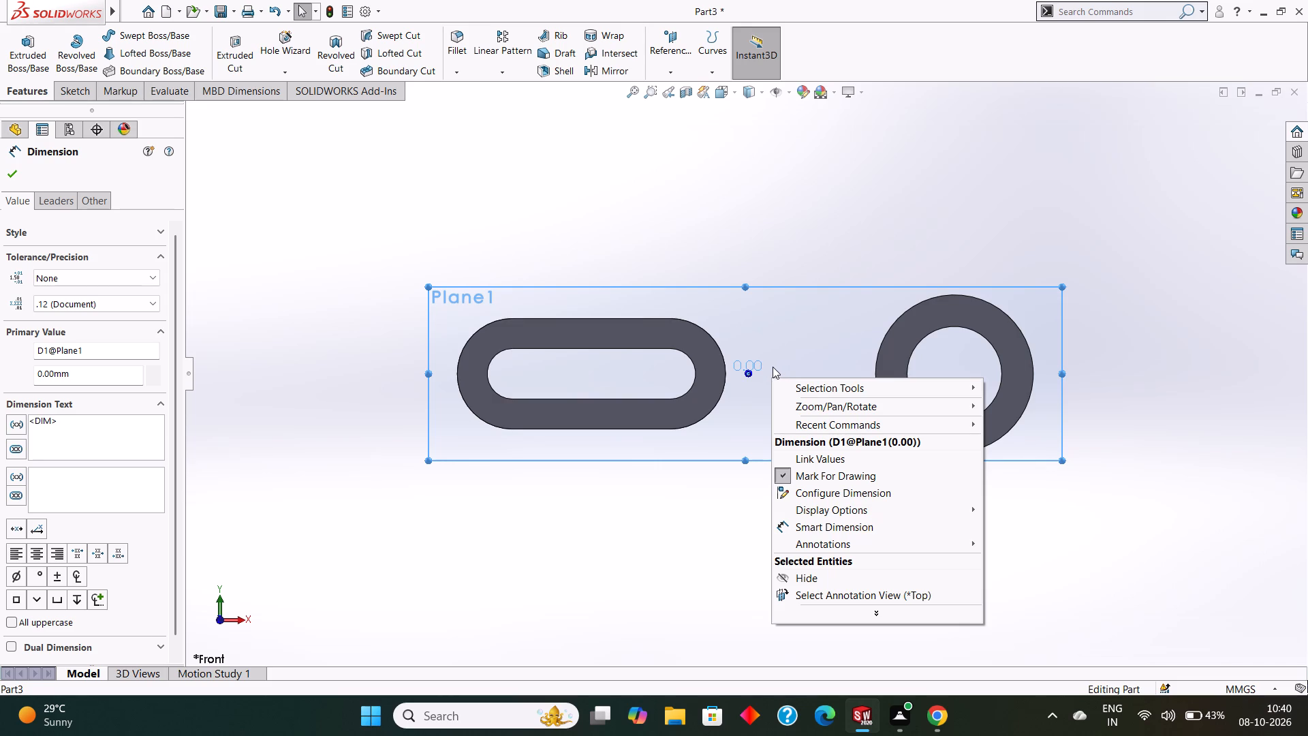
key(Escape)
key(Escape)
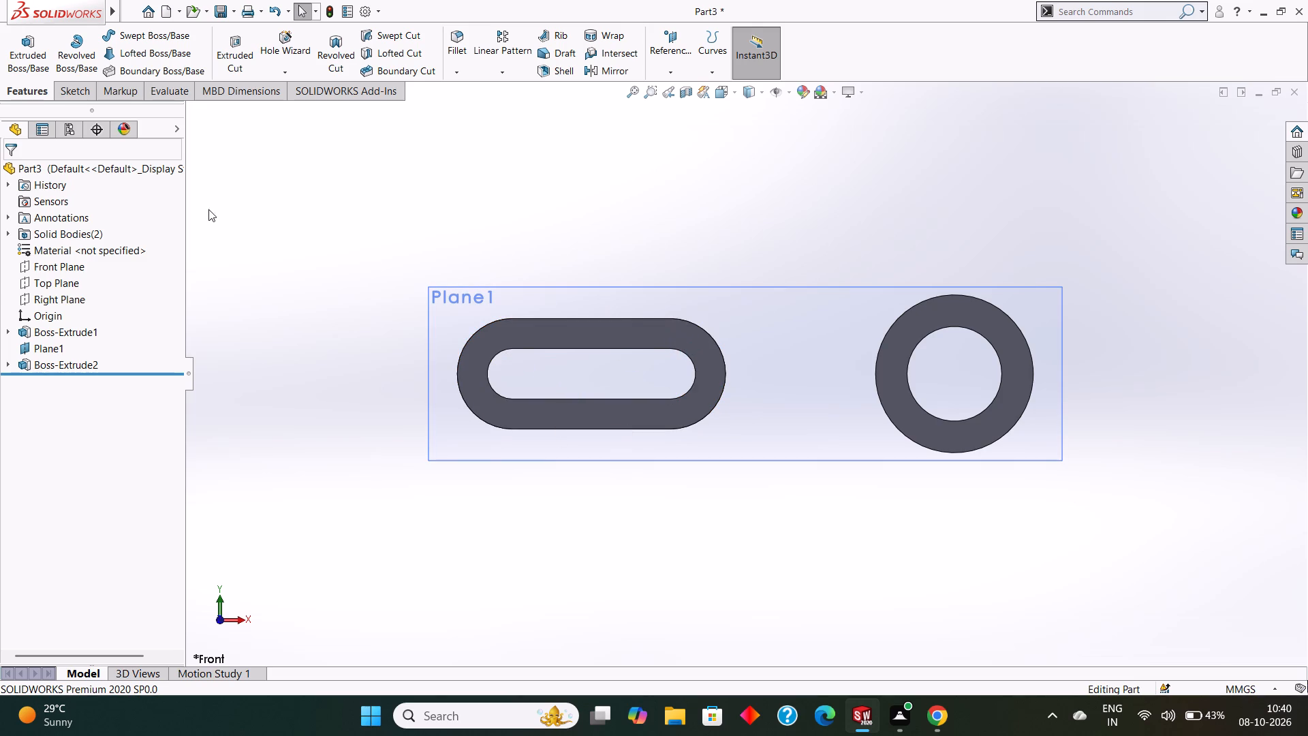
click(87, 93)
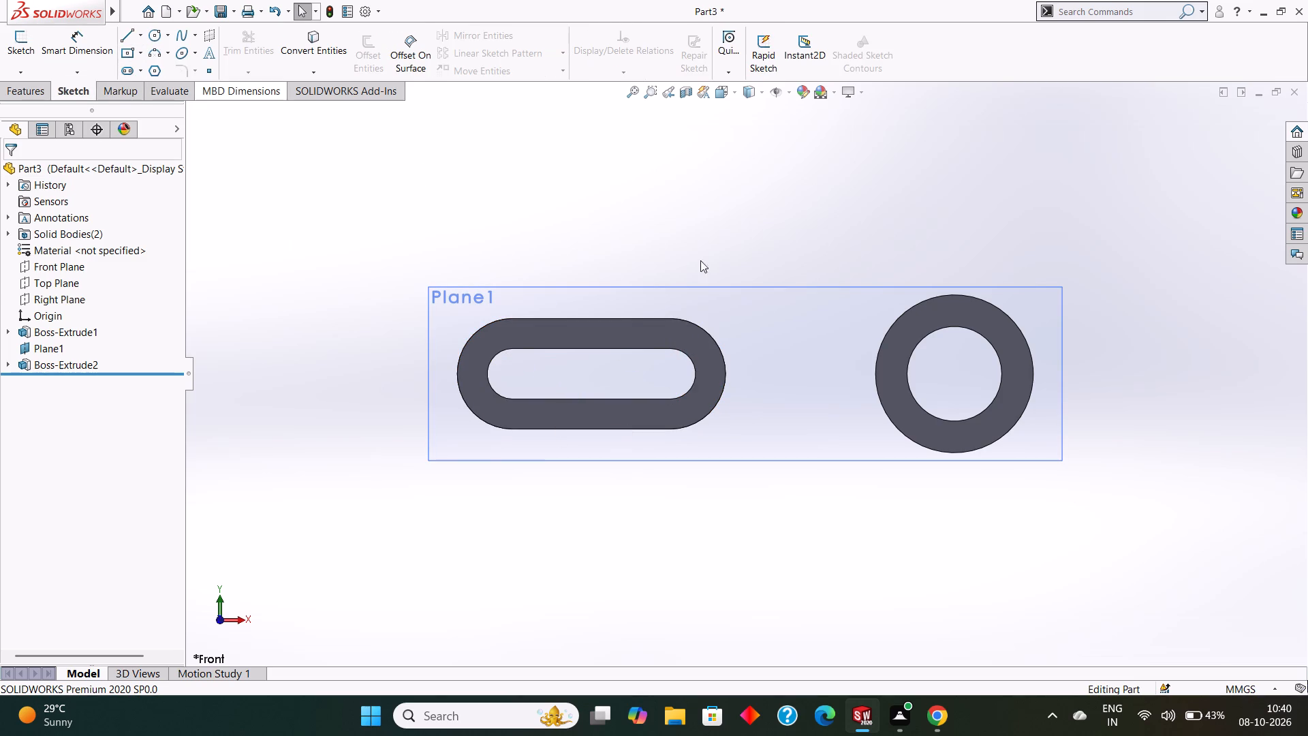
right_click(753, 318)
click(783, 302)
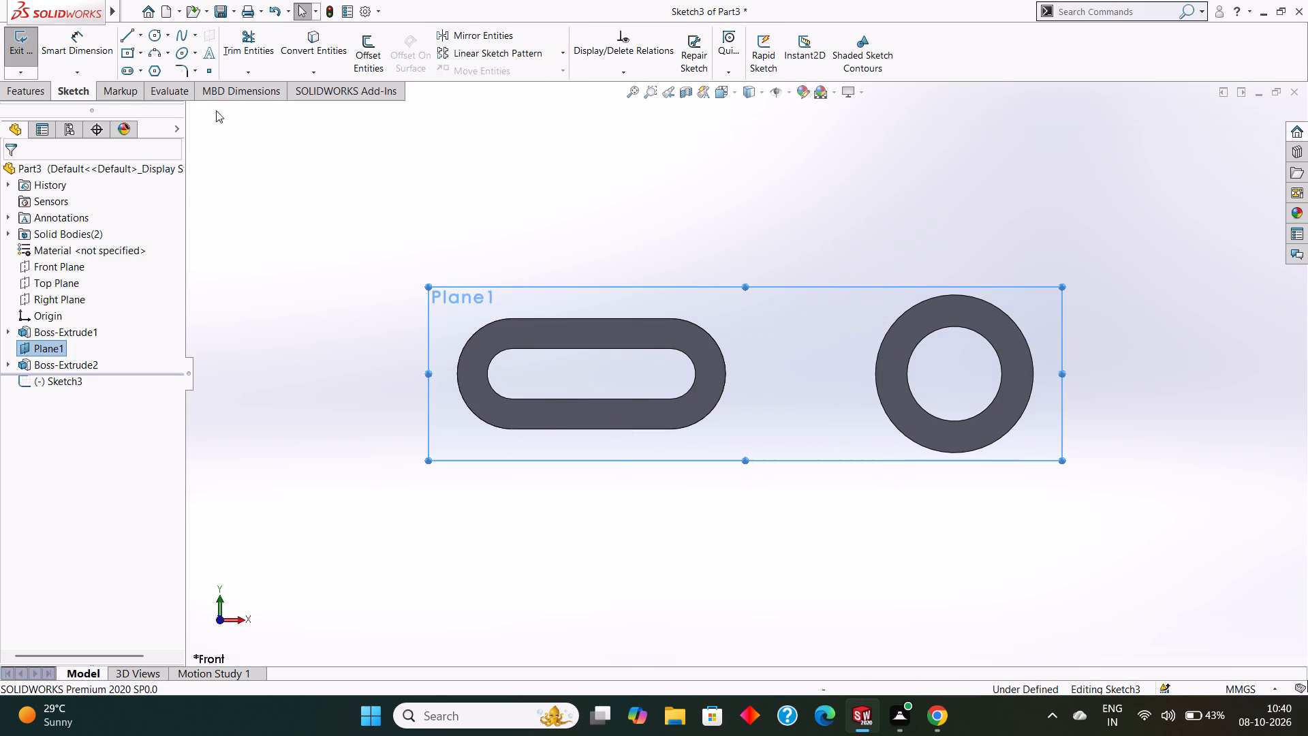
Sketch a line about 139 mm long from the far end of the slotted body's upper straight edge to the ring's outer circle near its top.
click(134, 36)
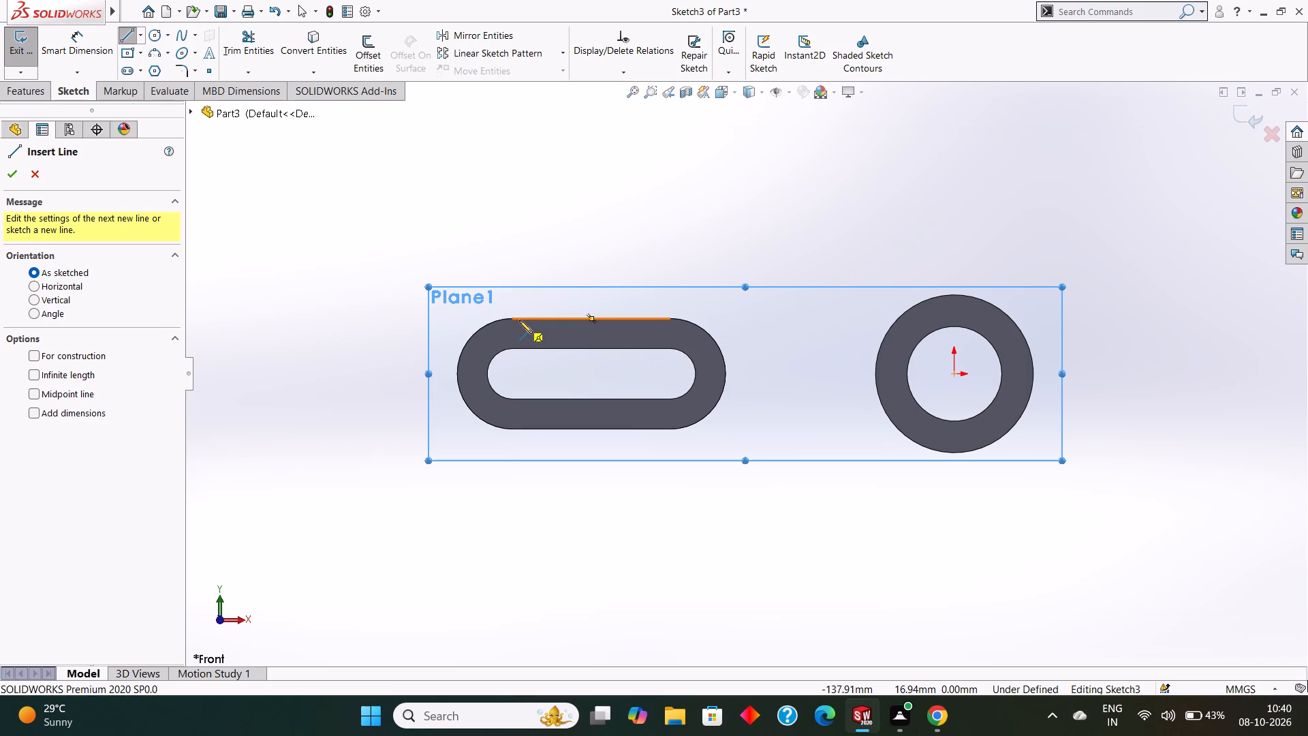
drag(515, 319, 527, 320)
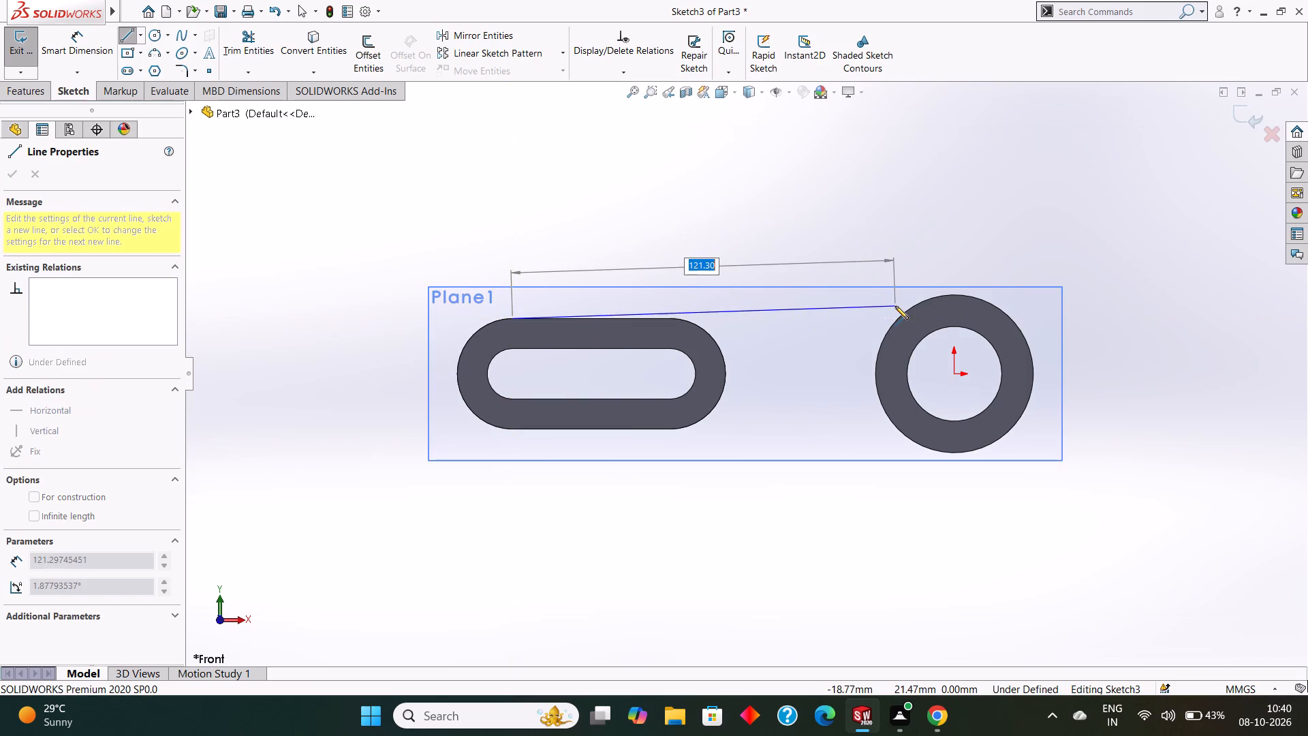
click(950, 294)
key(Escape)
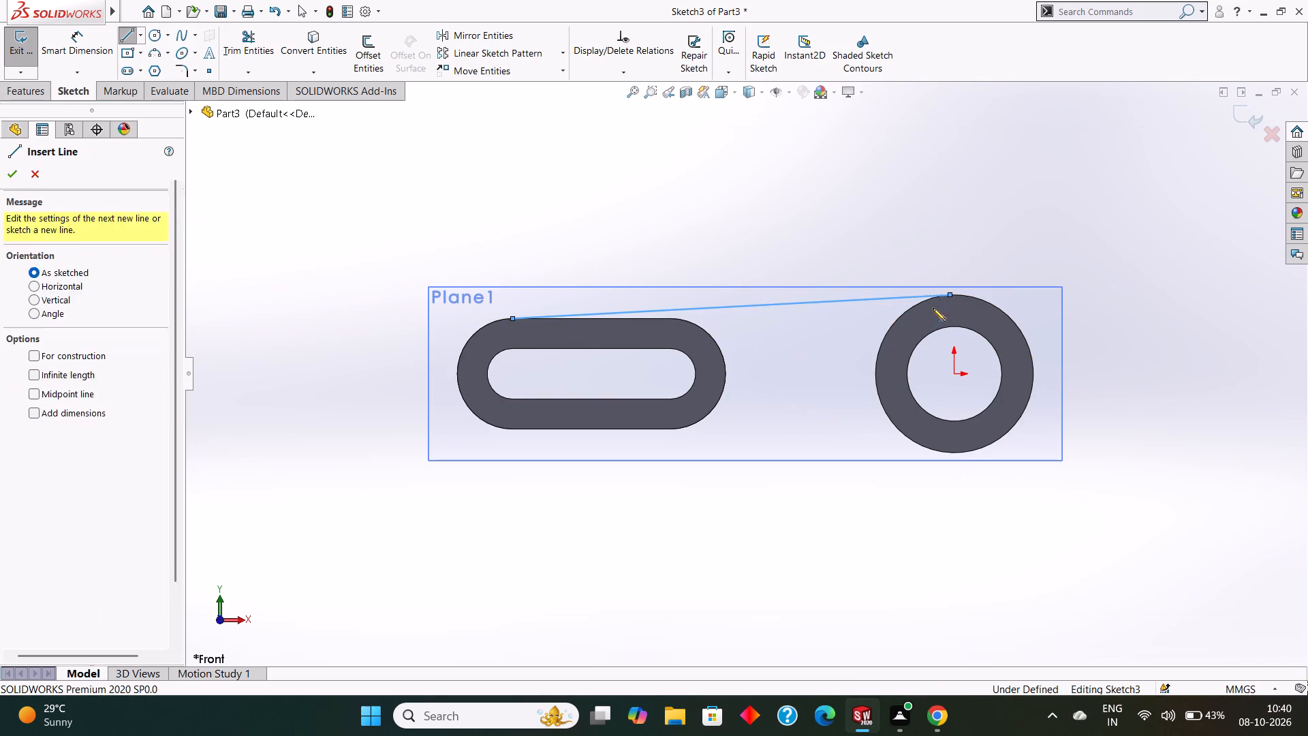
key(Escape)
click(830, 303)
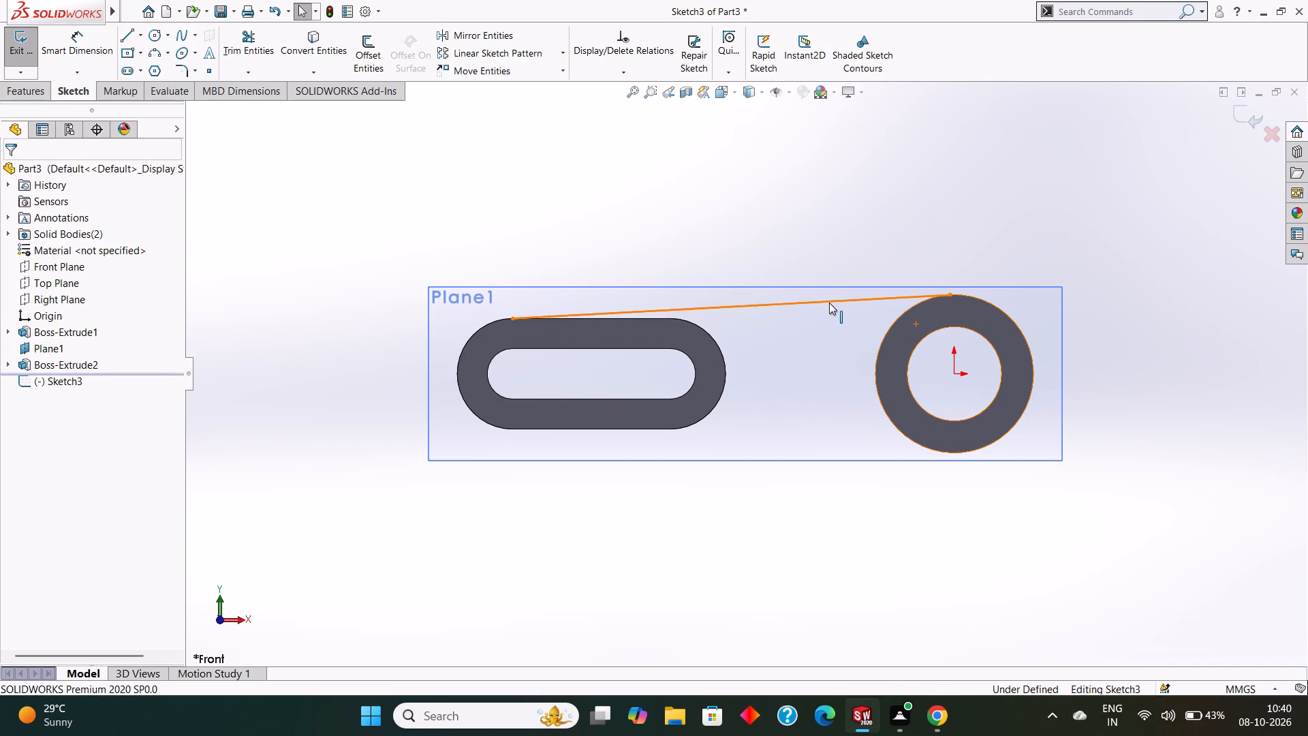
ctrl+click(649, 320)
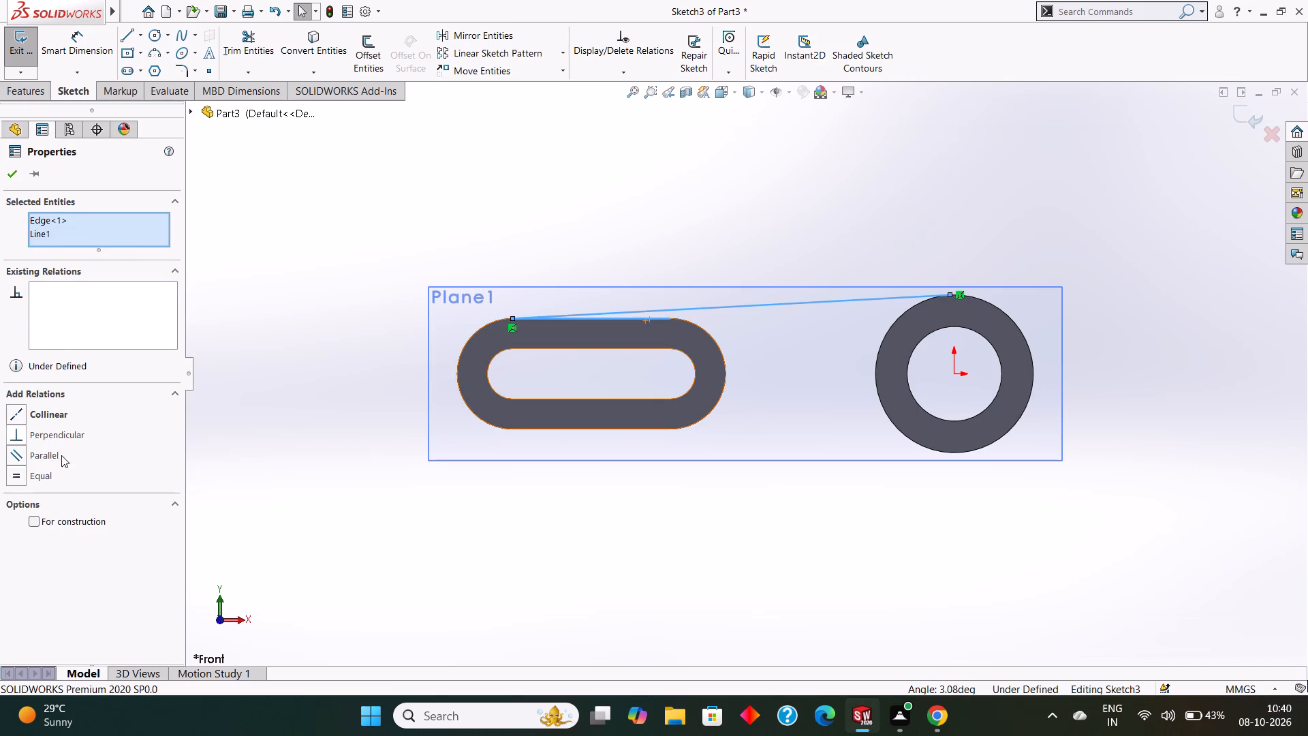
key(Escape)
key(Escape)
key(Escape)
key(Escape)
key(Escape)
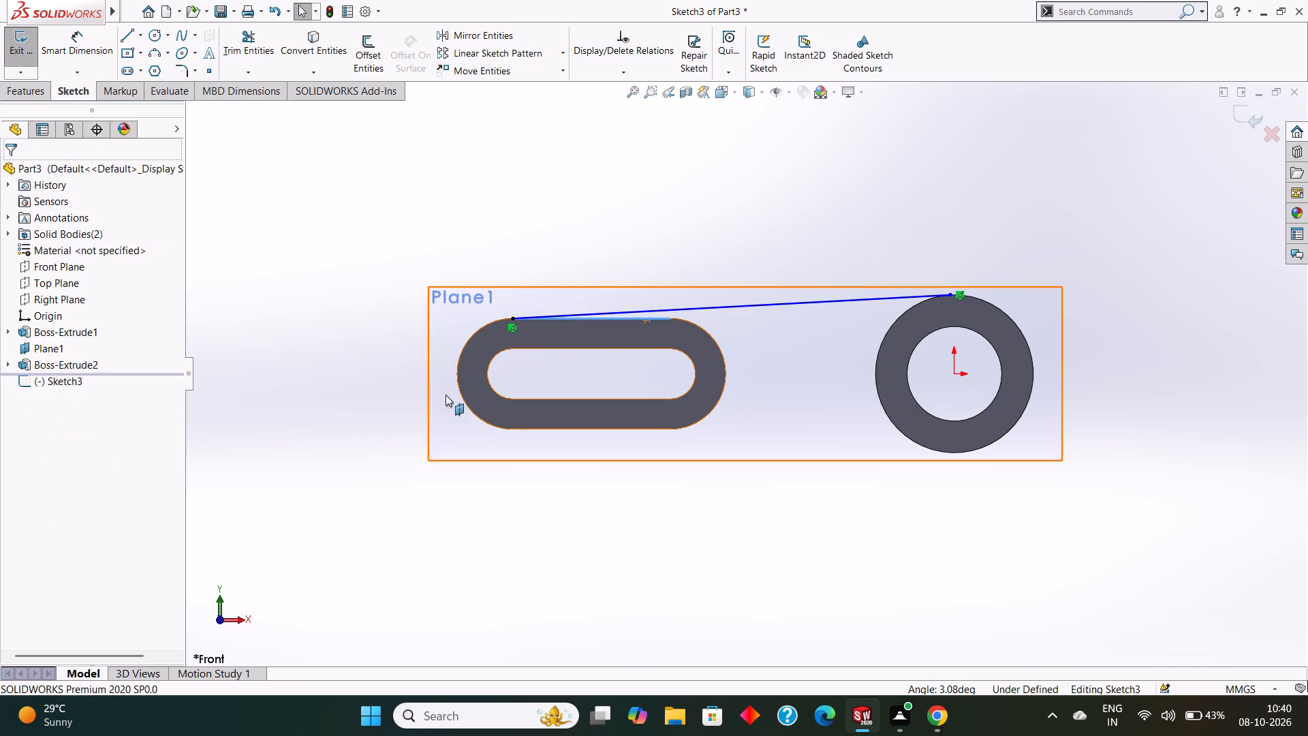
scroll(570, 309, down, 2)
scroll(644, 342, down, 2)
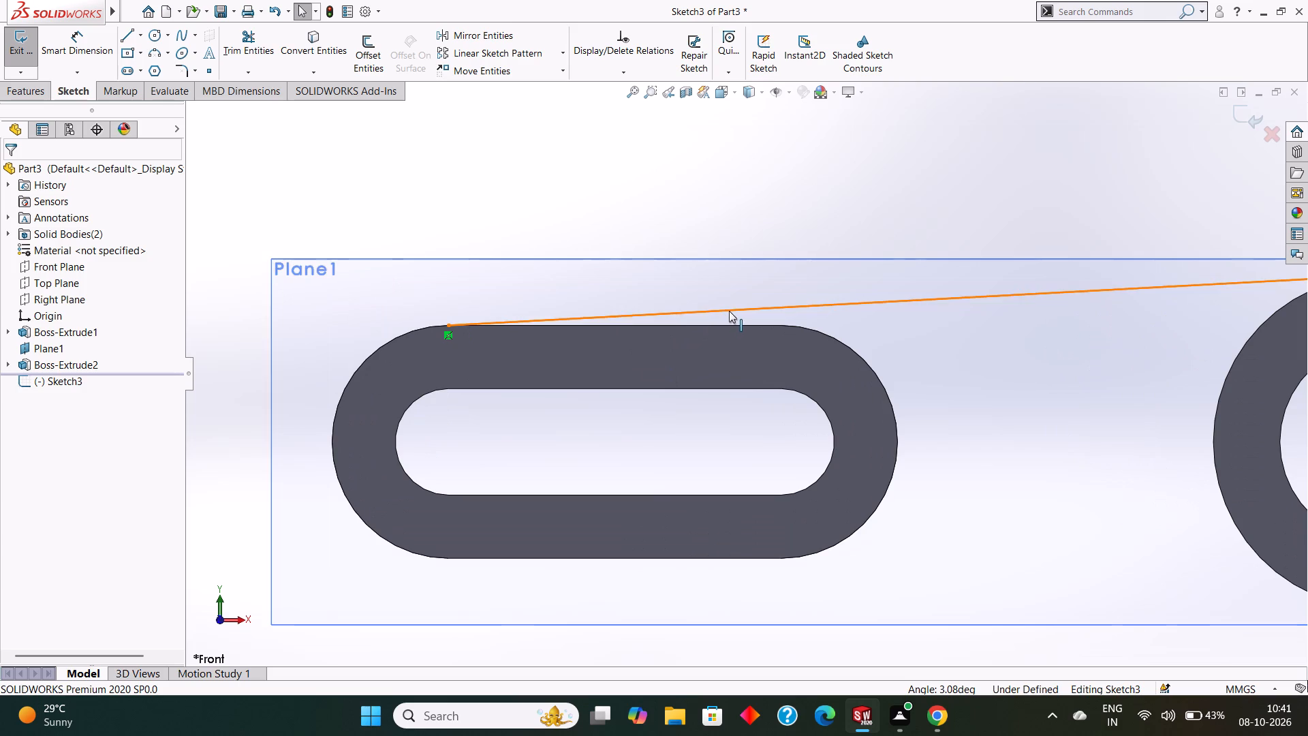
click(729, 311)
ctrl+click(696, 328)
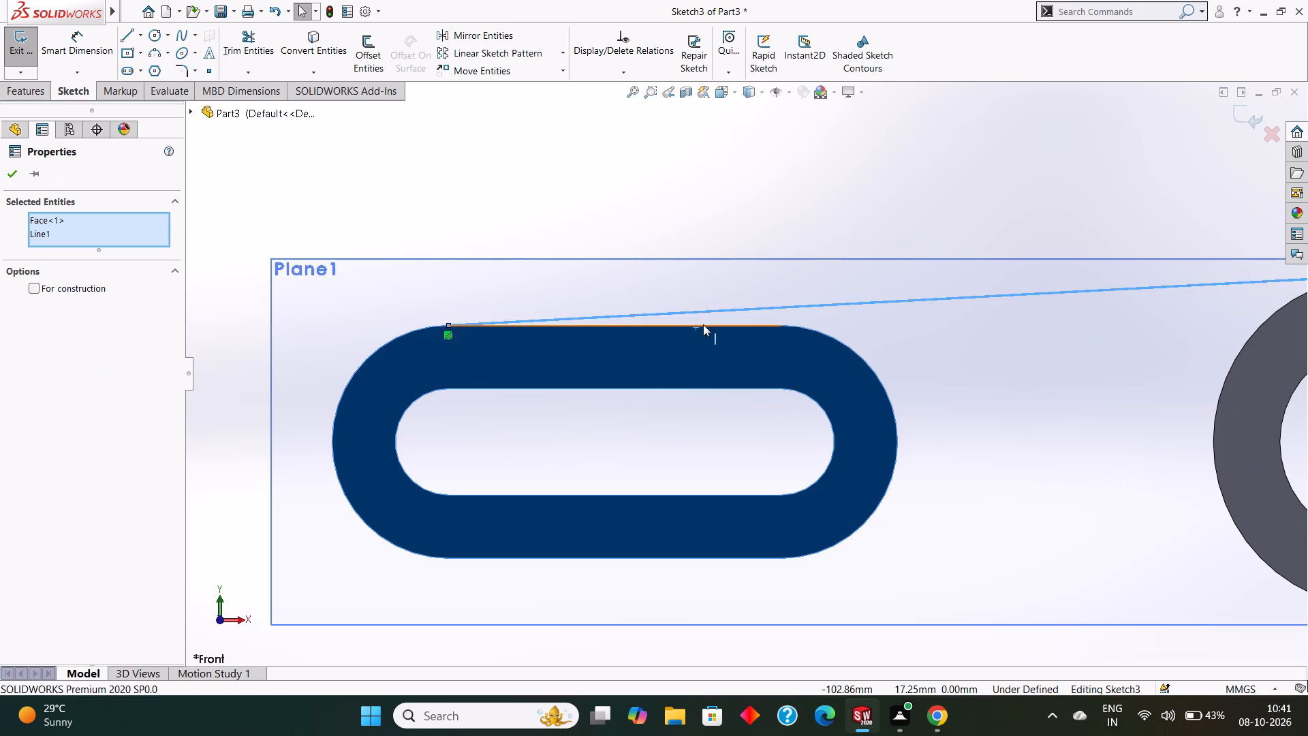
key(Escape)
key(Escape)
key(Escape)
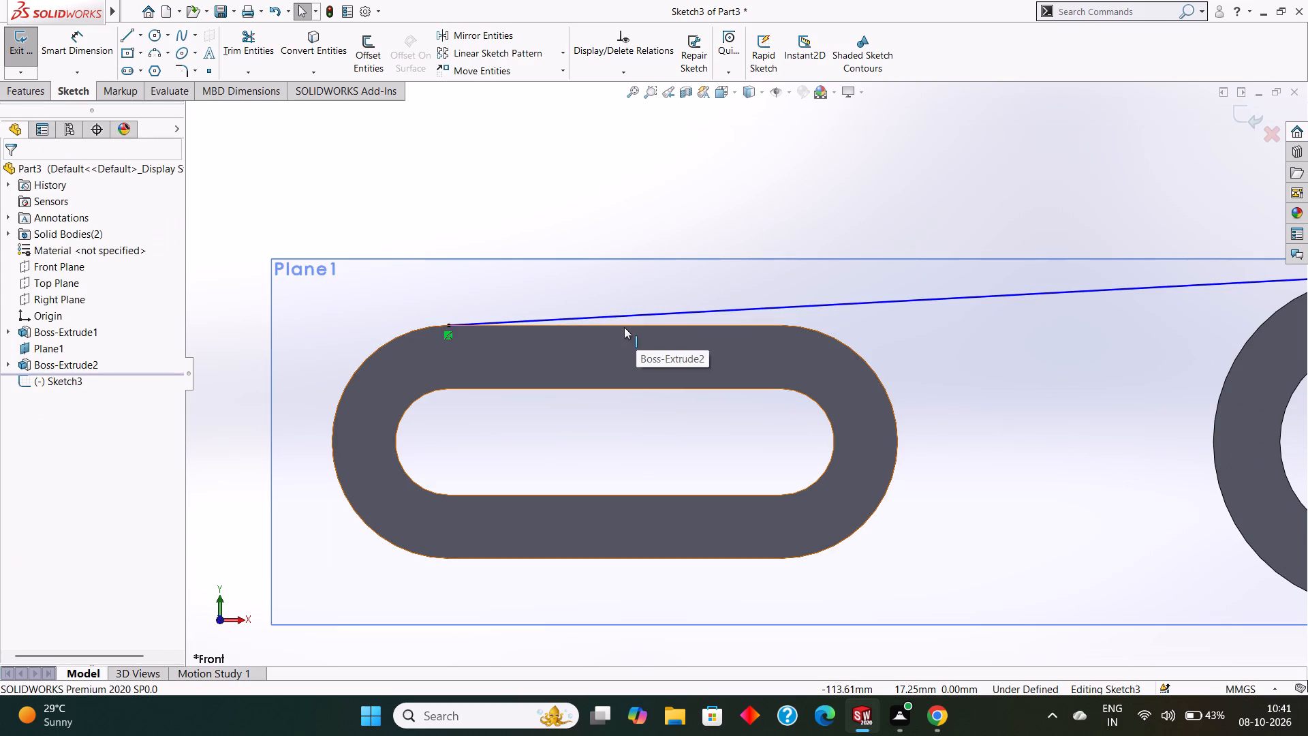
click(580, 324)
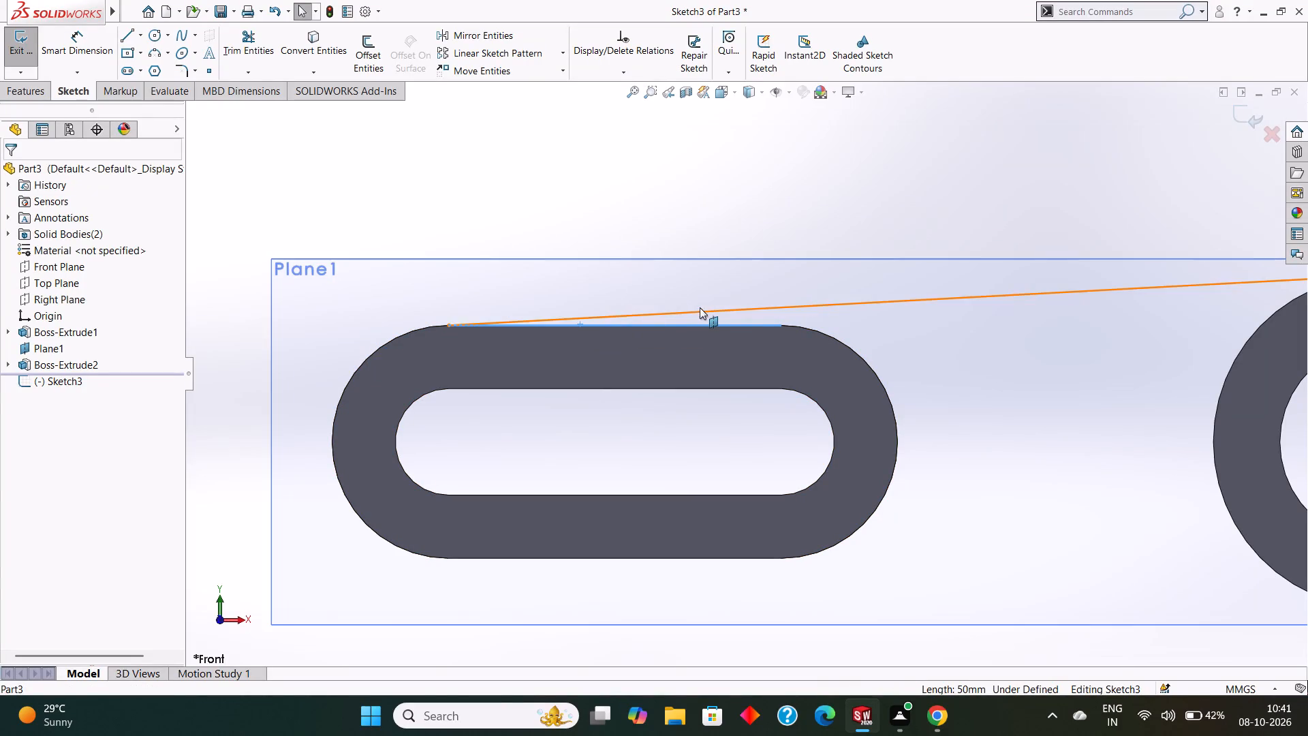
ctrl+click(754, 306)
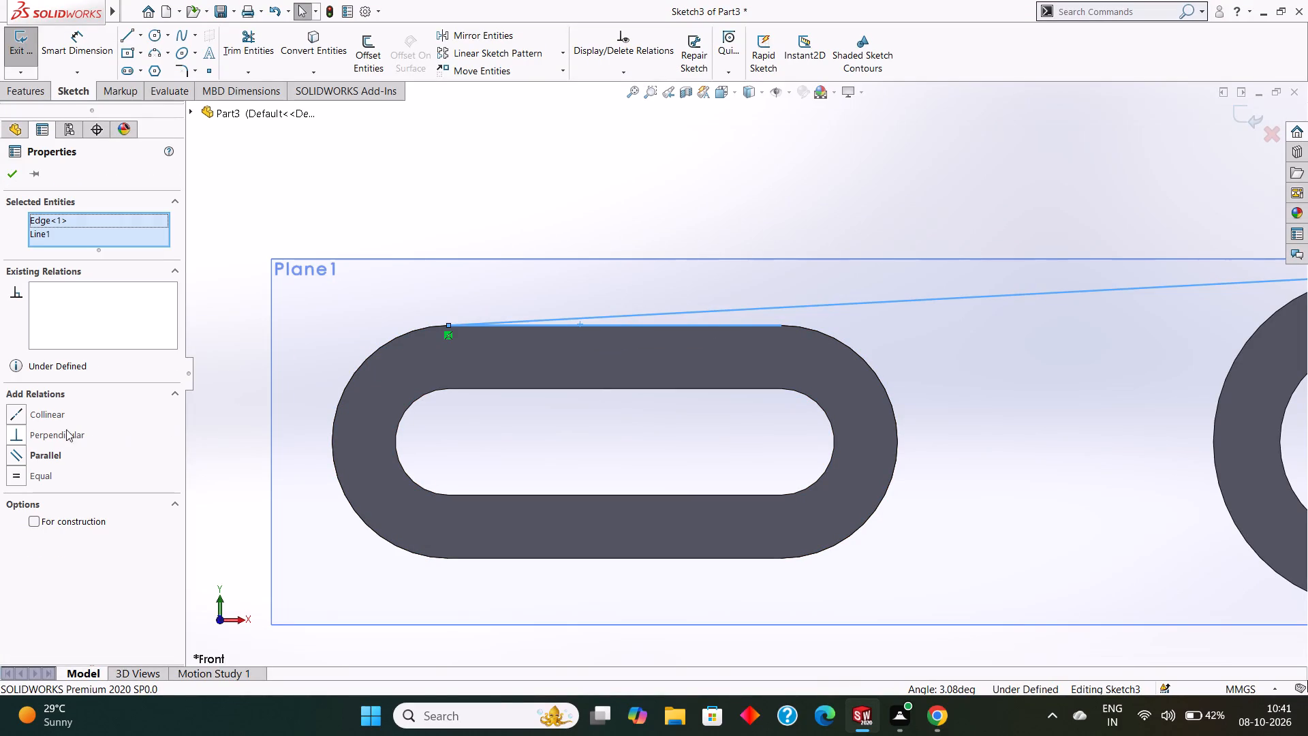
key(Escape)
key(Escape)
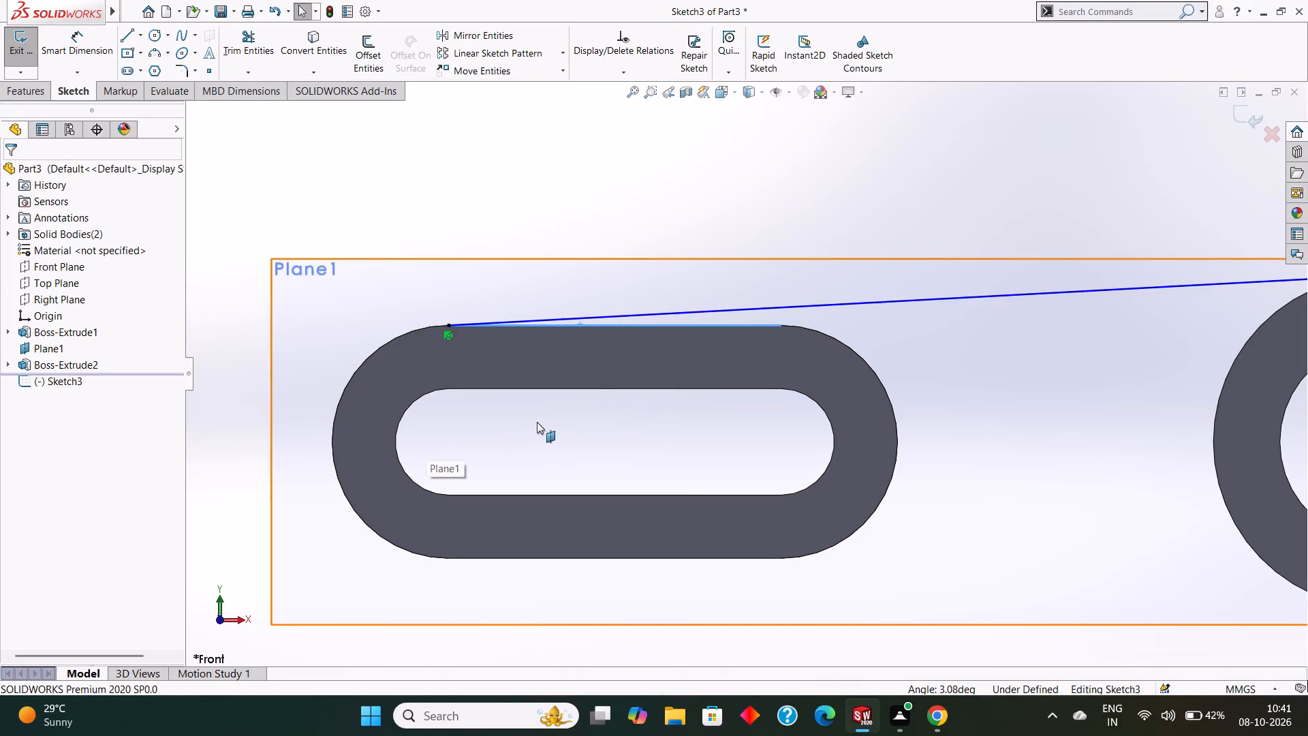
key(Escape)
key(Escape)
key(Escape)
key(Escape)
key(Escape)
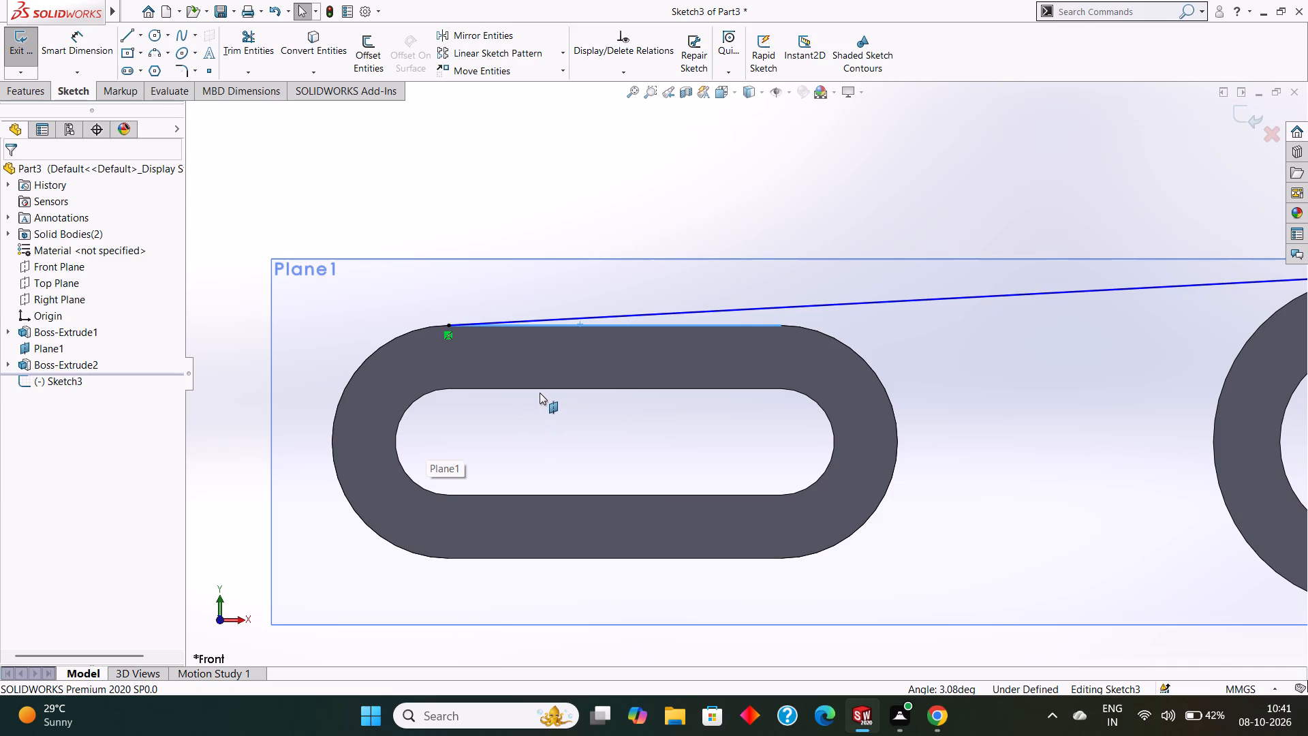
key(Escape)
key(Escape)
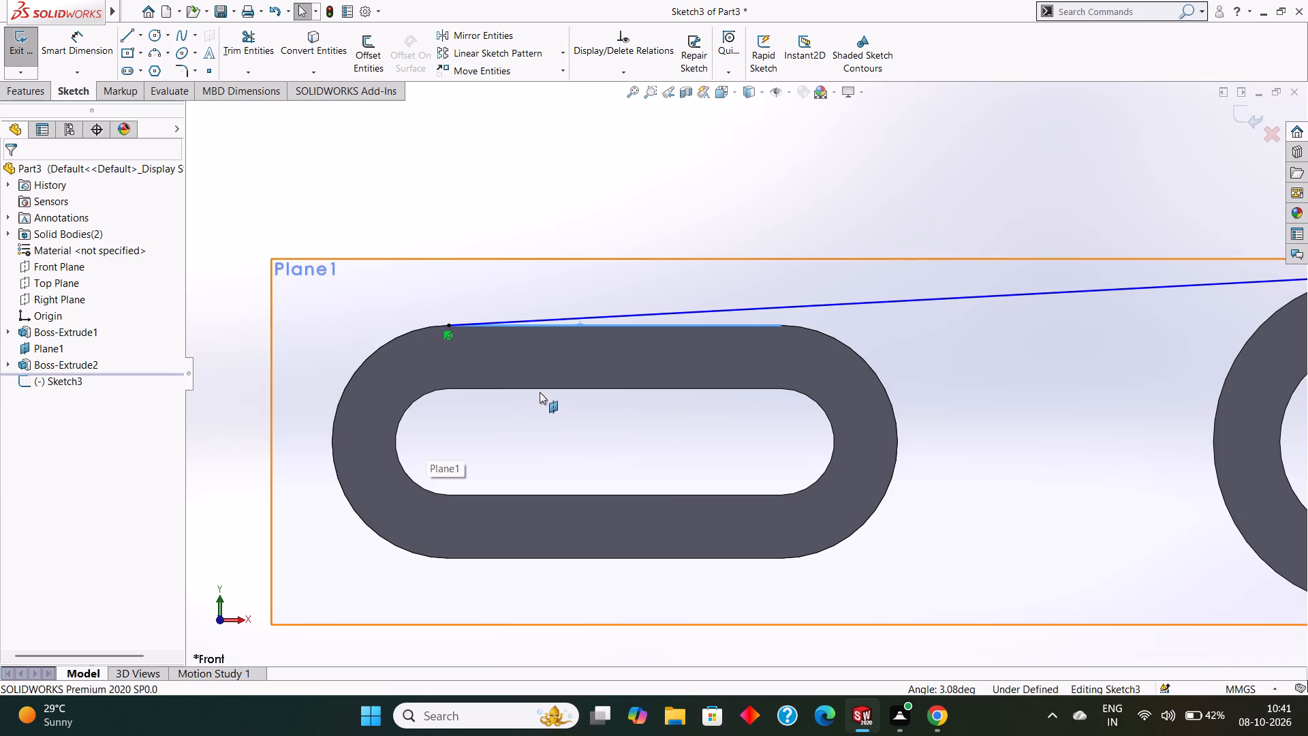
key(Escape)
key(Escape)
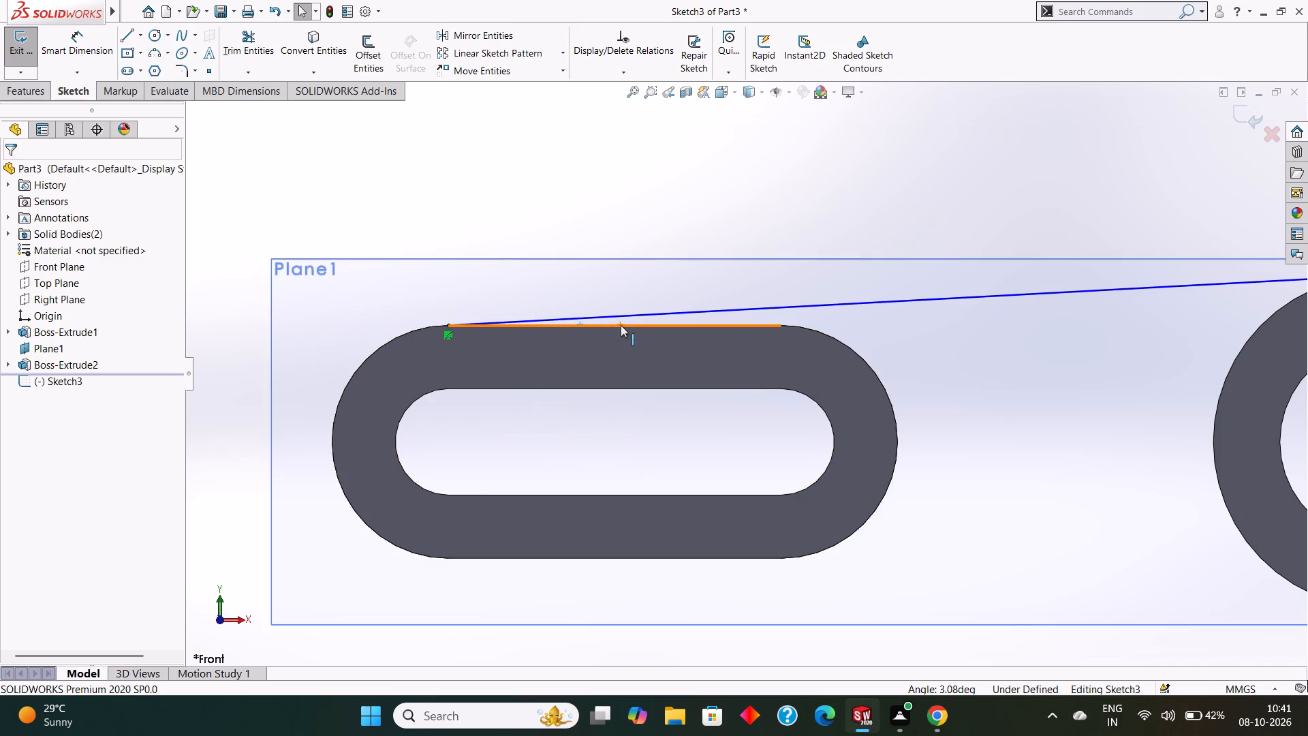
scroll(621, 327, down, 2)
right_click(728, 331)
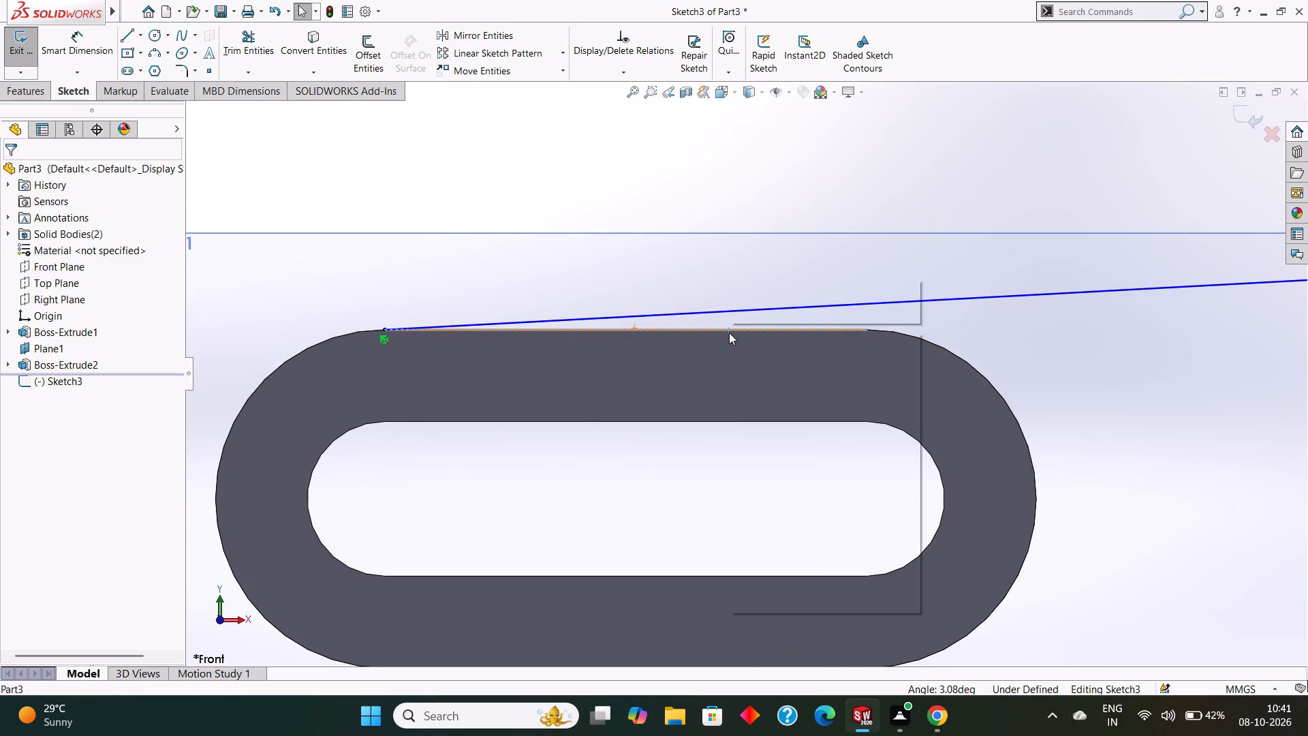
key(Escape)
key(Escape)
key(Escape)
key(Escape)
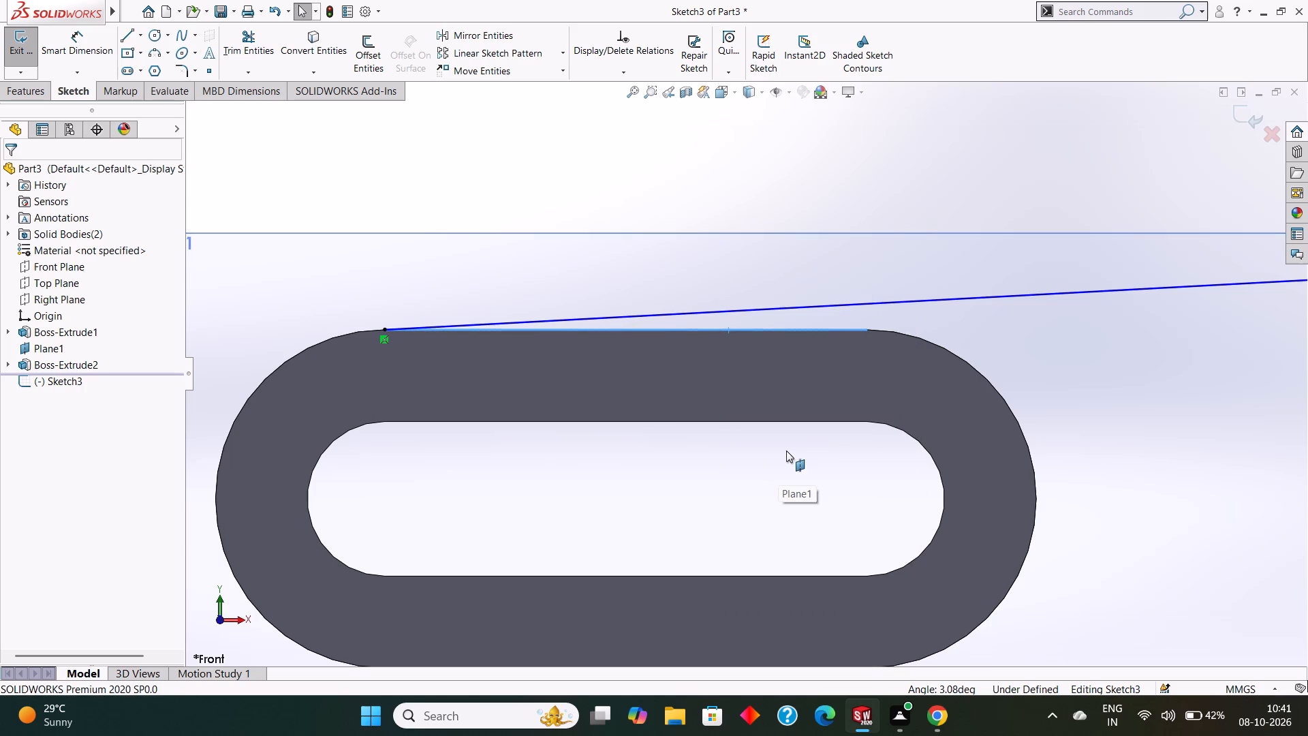
Sketch a line about 140 mm long from the far end of the slotted body's lower straight edge to the bottom of the ring's outer circle.
click(1033, 352)
scroll(1033, 353, up, 3)
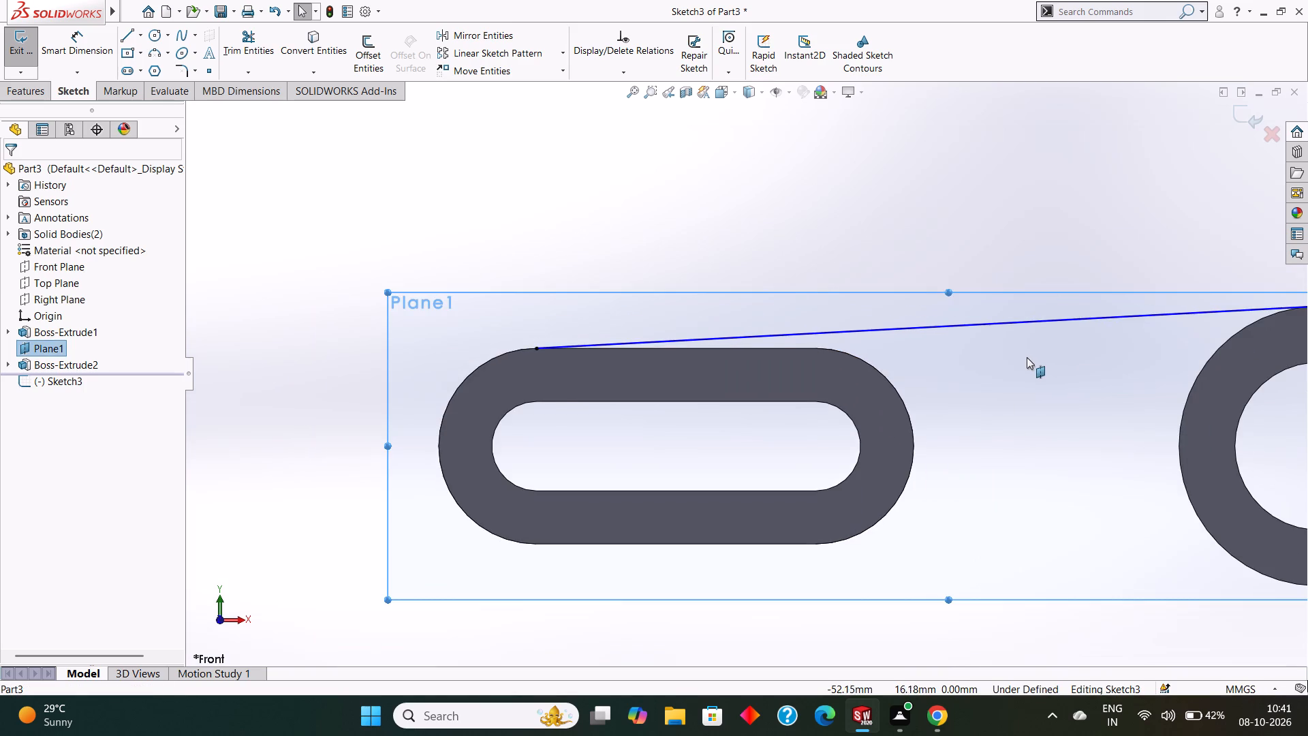
scroll(1025, 357, up, 1)
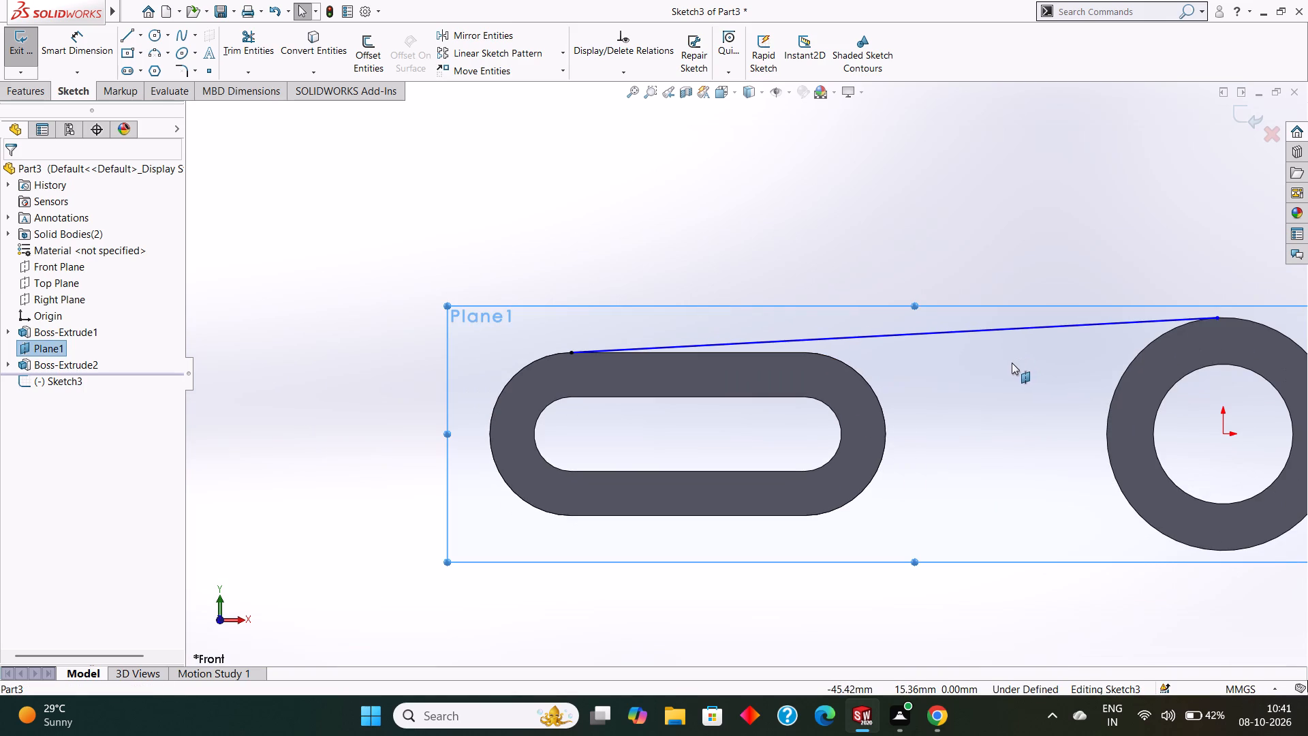
scroll(1001, 371, up, 1)
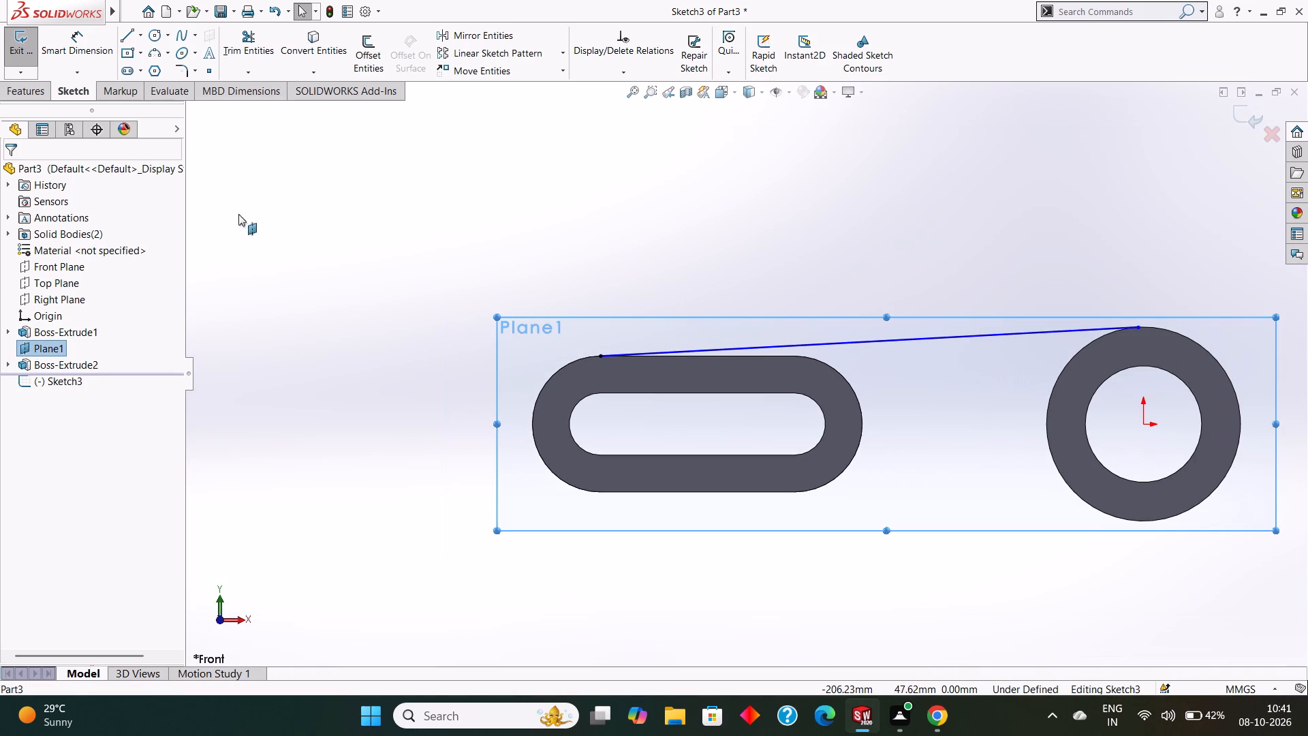
click(126, 37)
scroll(926, 464, up, 2)
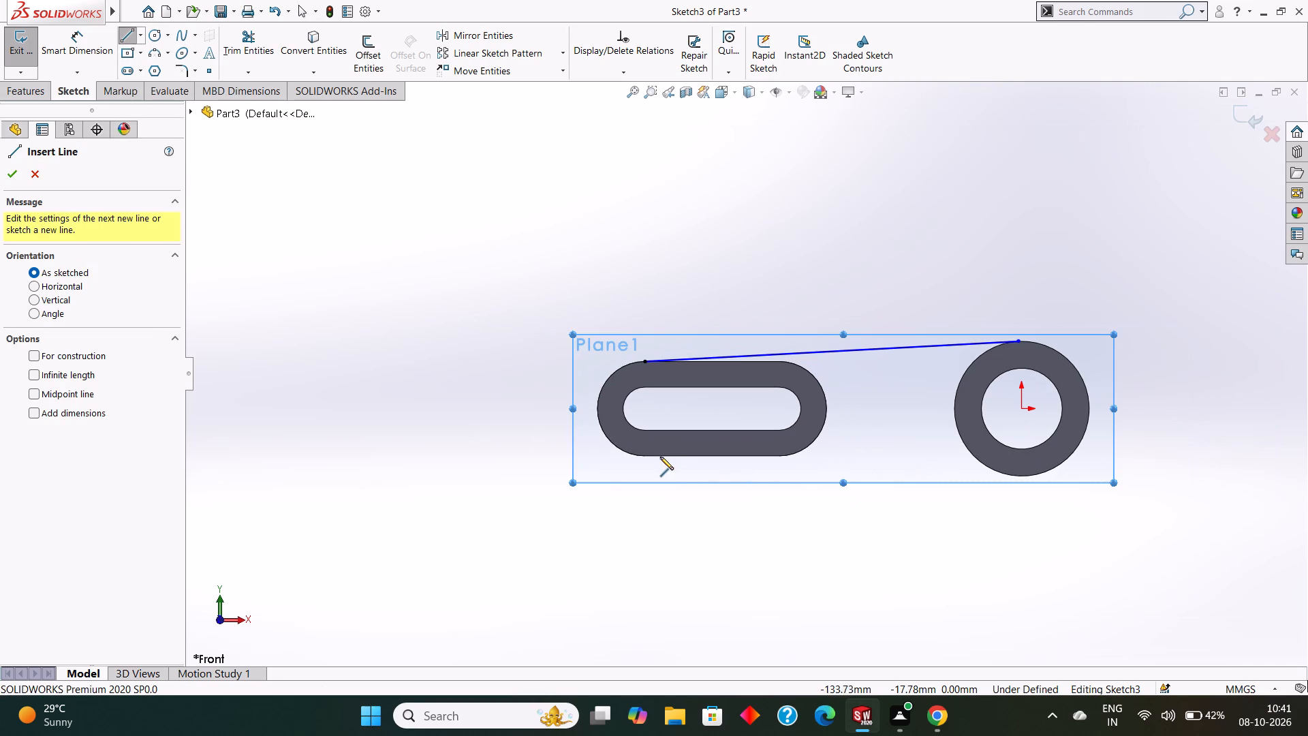
click(647, 455)
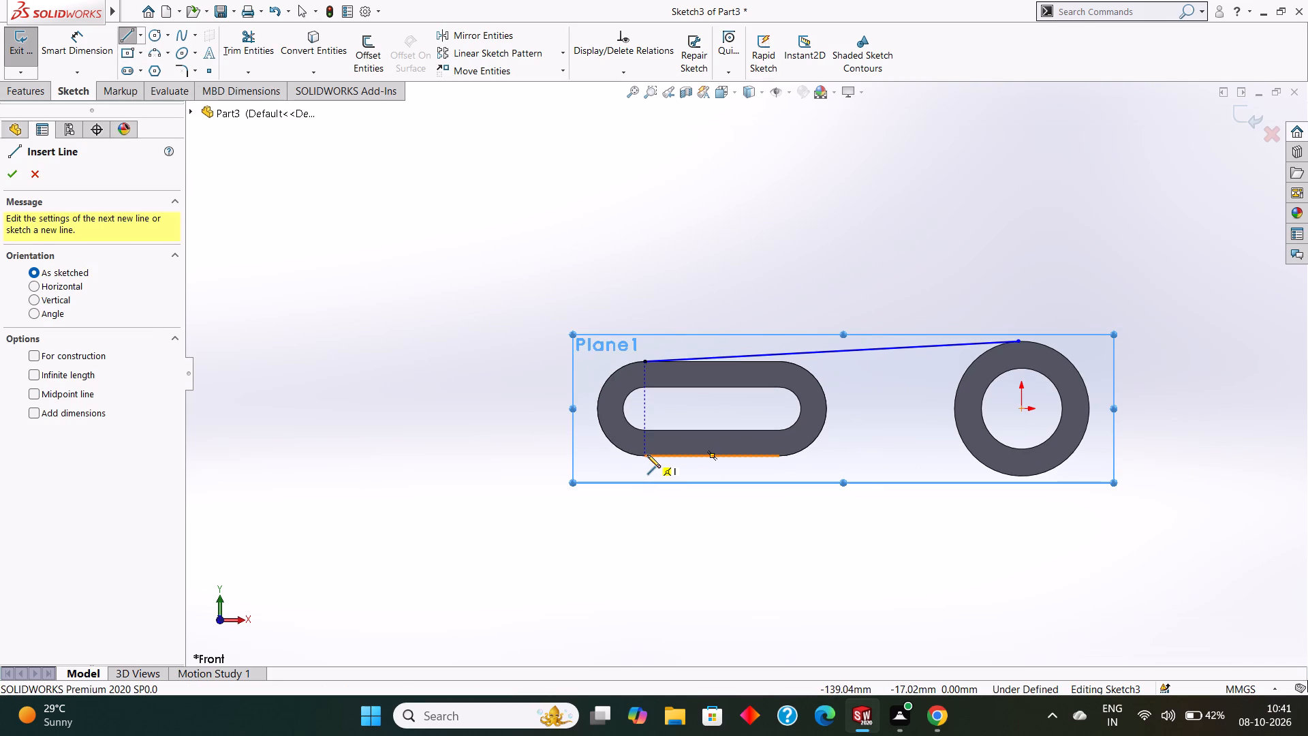
click(1023, 476)
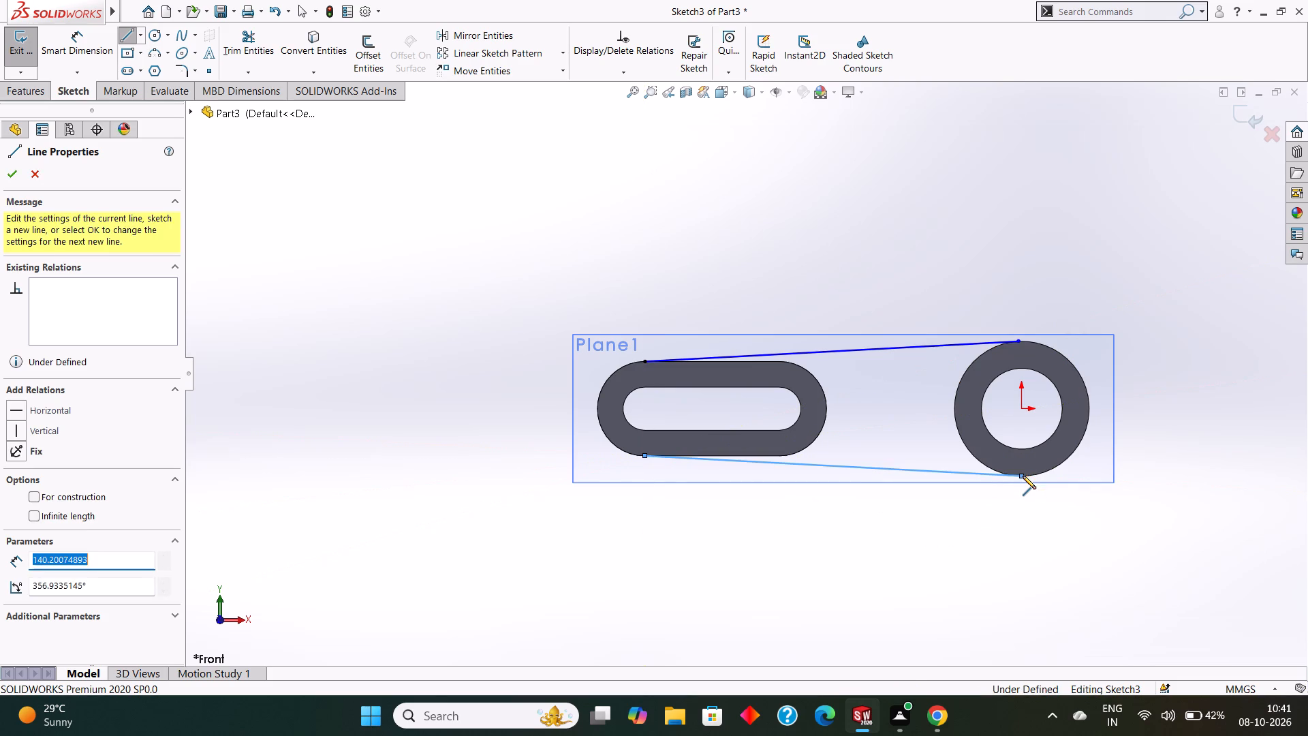
key(Escape)
Sketch a circle of 25 mm radius centred on the origin, coinciding with the ring's outer edge.
middle_drag(971, 615, 962, 419)
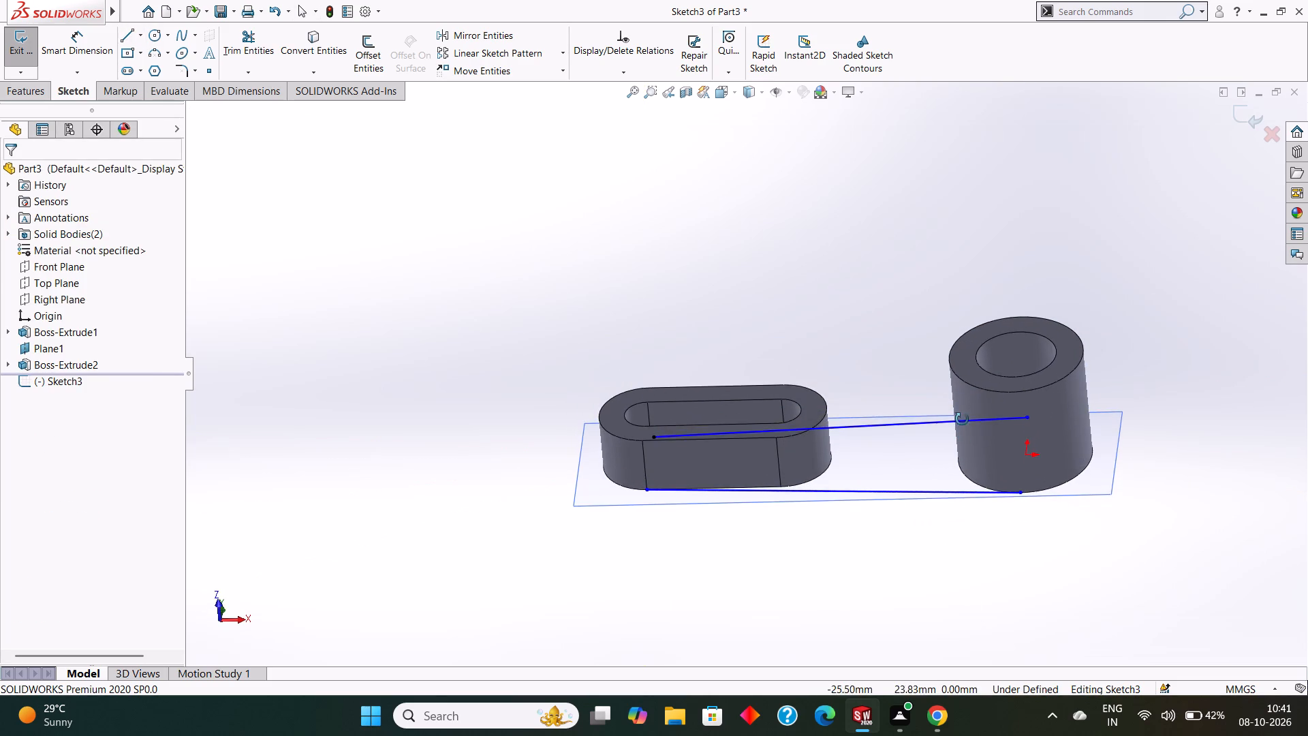
middle_drag(962, 419, 963, 355)
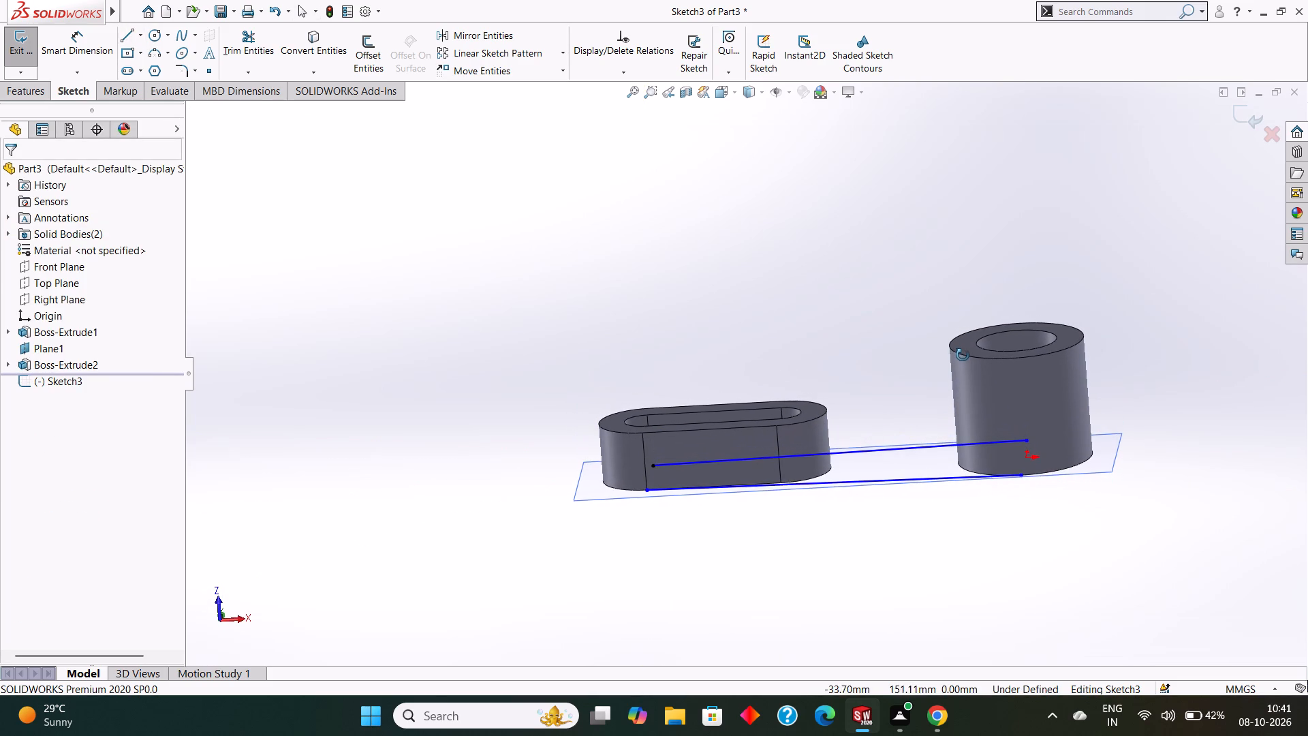
middle_drag(963, 355, 965, 351)
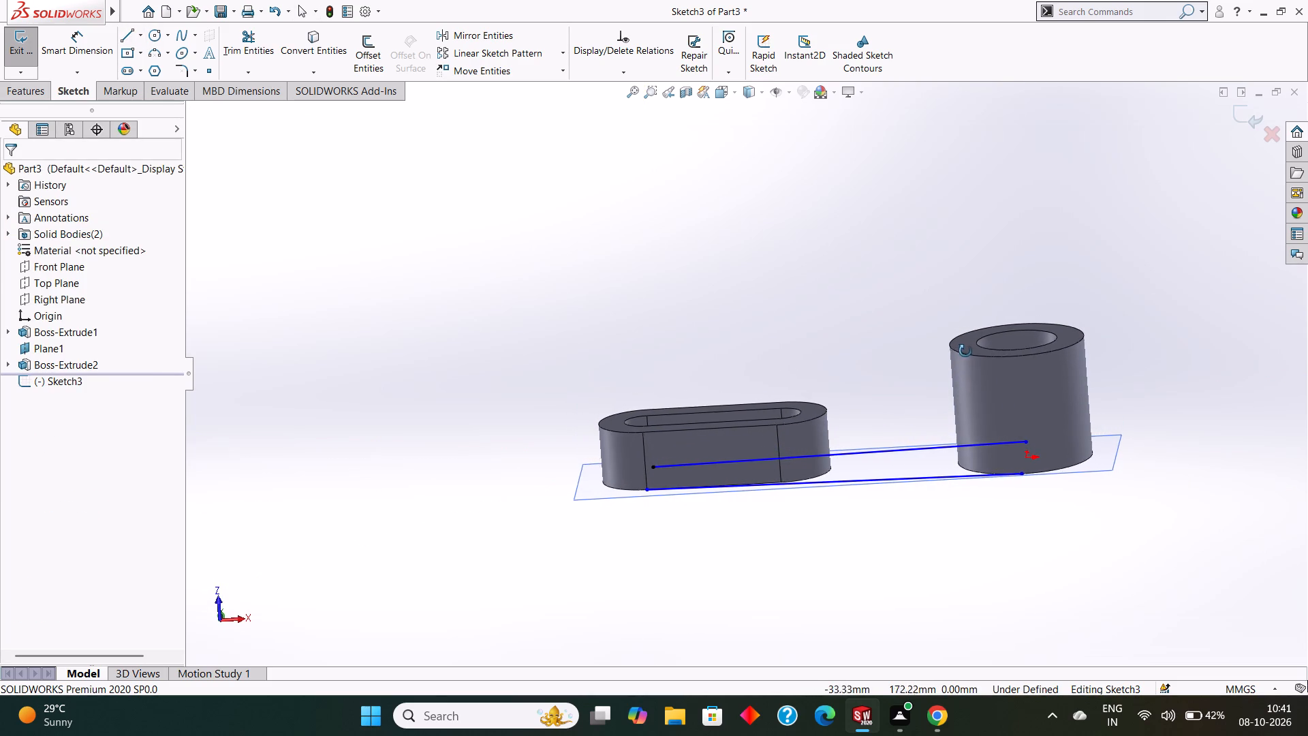
middle_drag(965, 351, 961, 551)
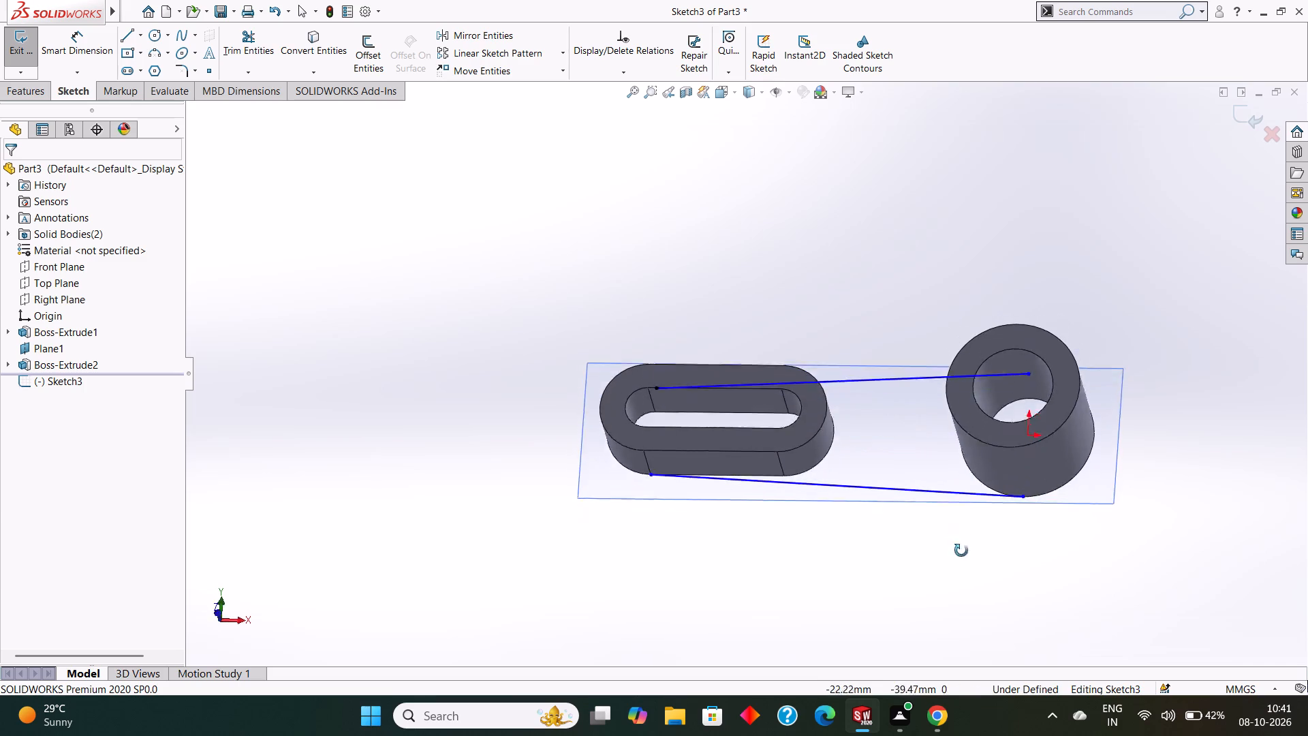
middle_drag(961, 551, 988, 627)
click(899, 394)
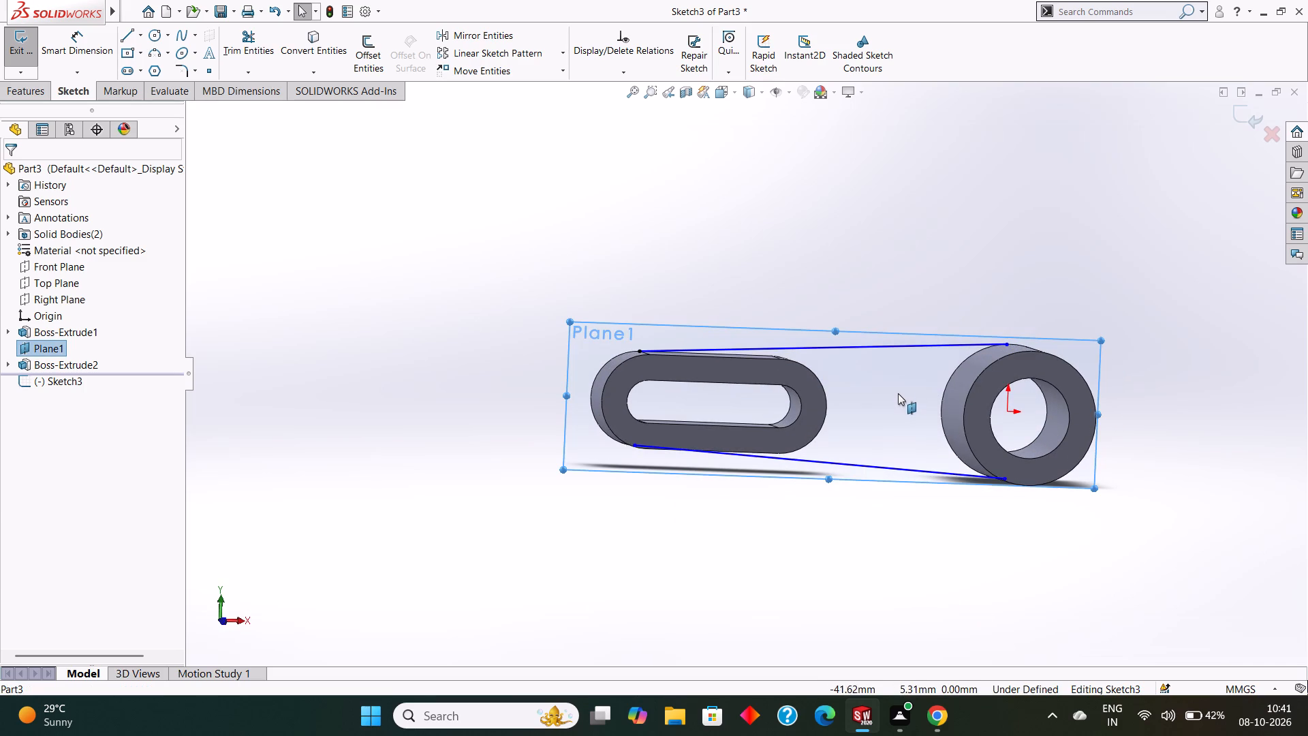
key(ctrl+8)
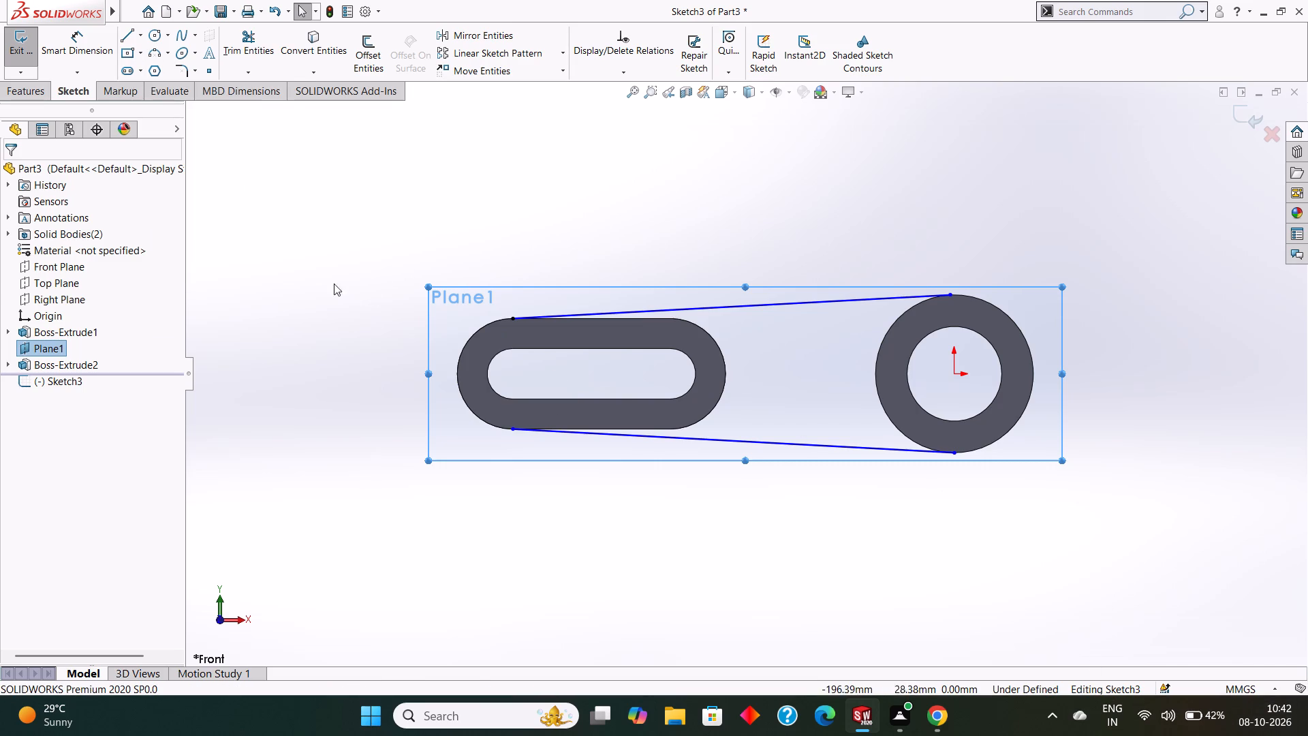
click(154, 33)
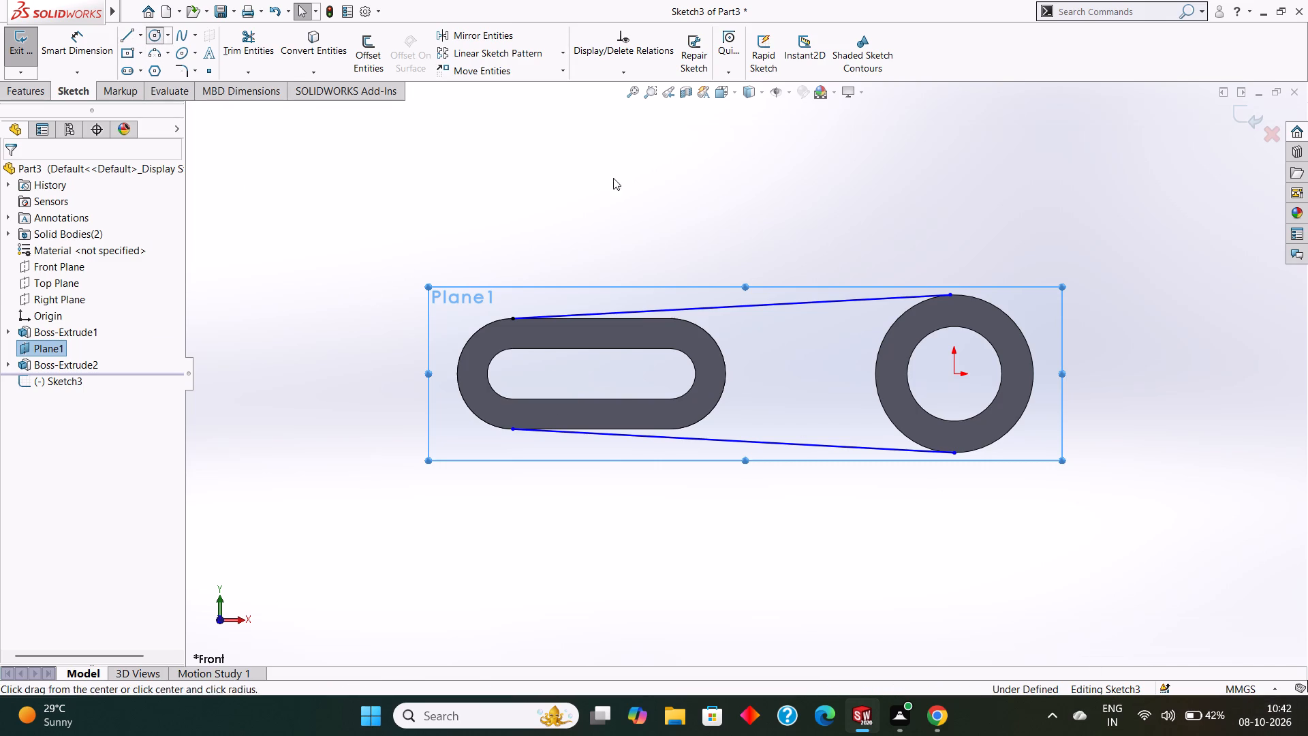
drag(954, 371, 981, 399)
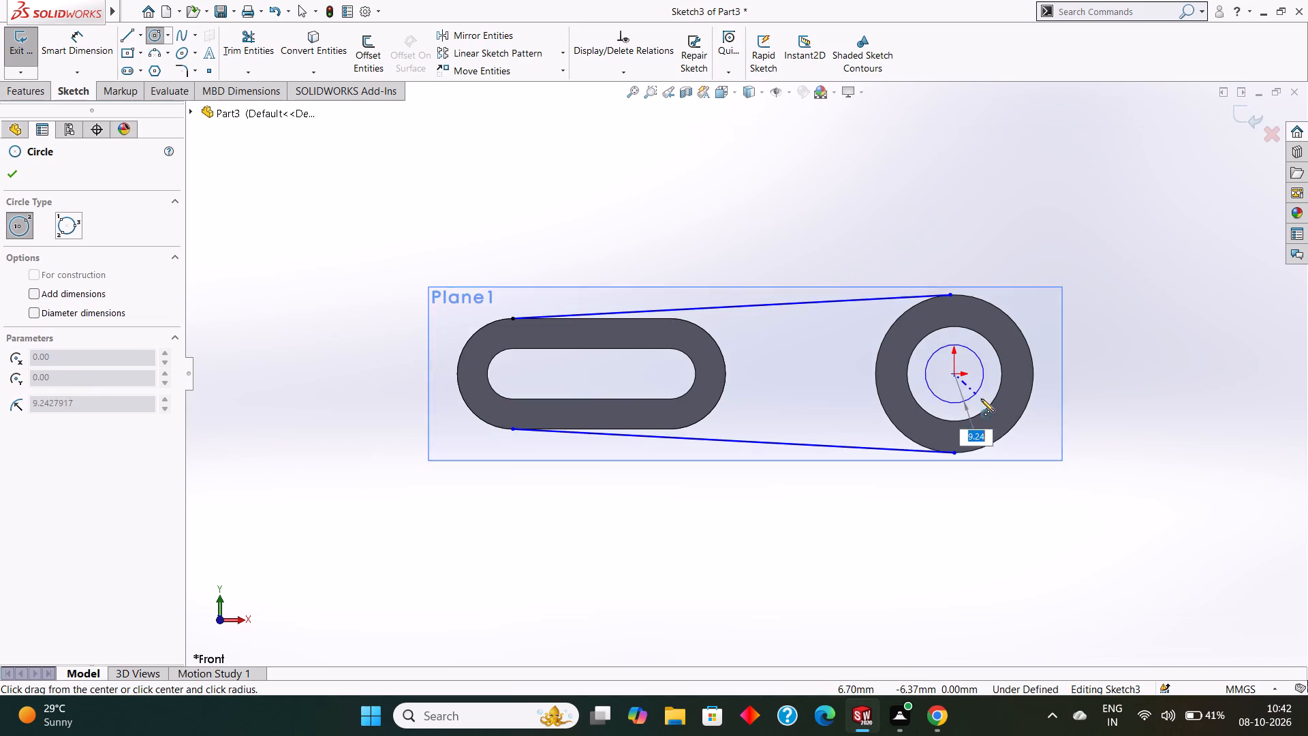
drag(981, 399, 1008, 433)
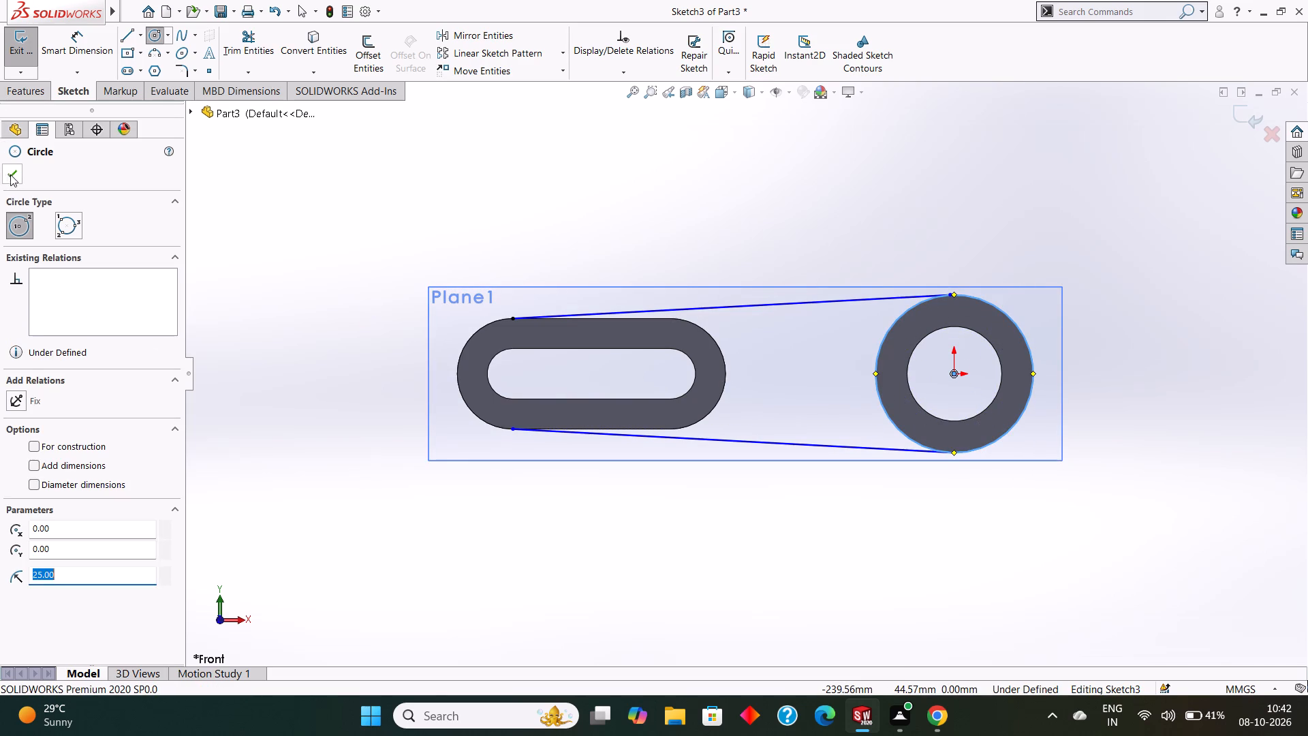
click(12, 173)
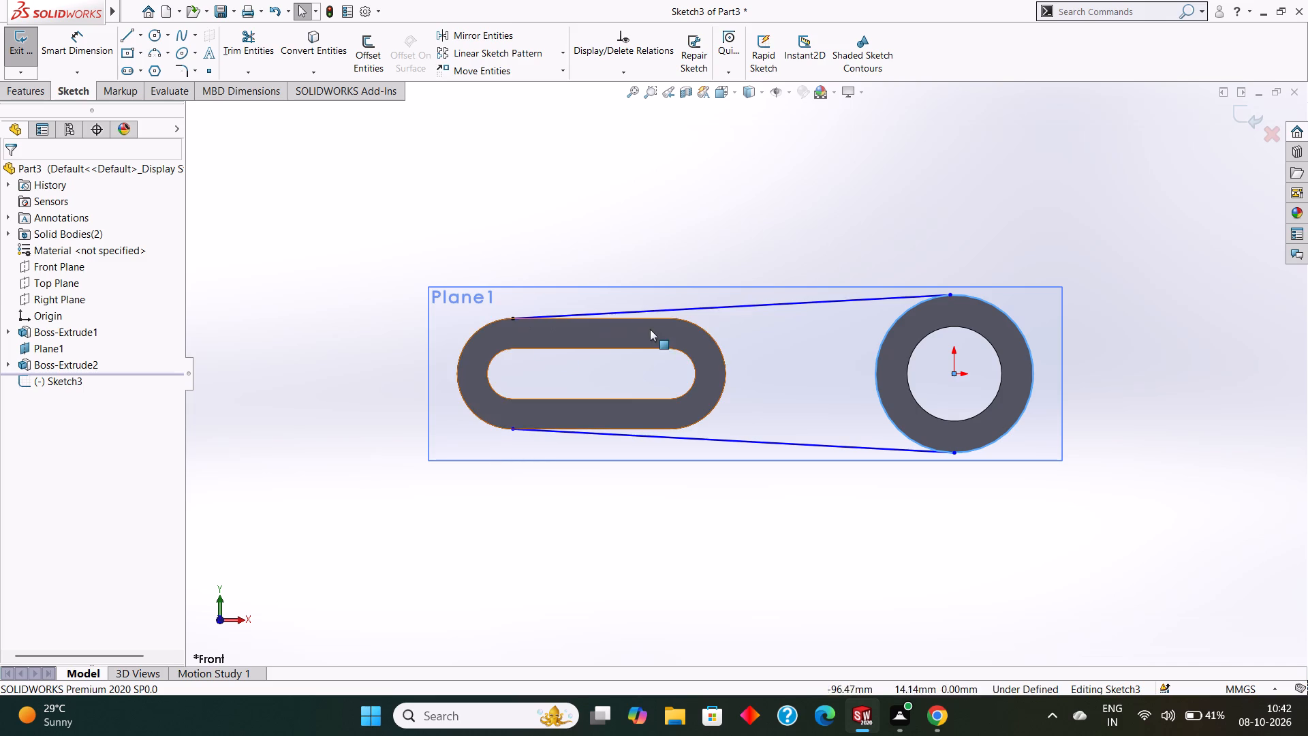
Sketch two 50 mm horizontal lines over the slotted body's upper and lower outer straight edges, starting at the arm lines' far endpoints.
click(130, 34)
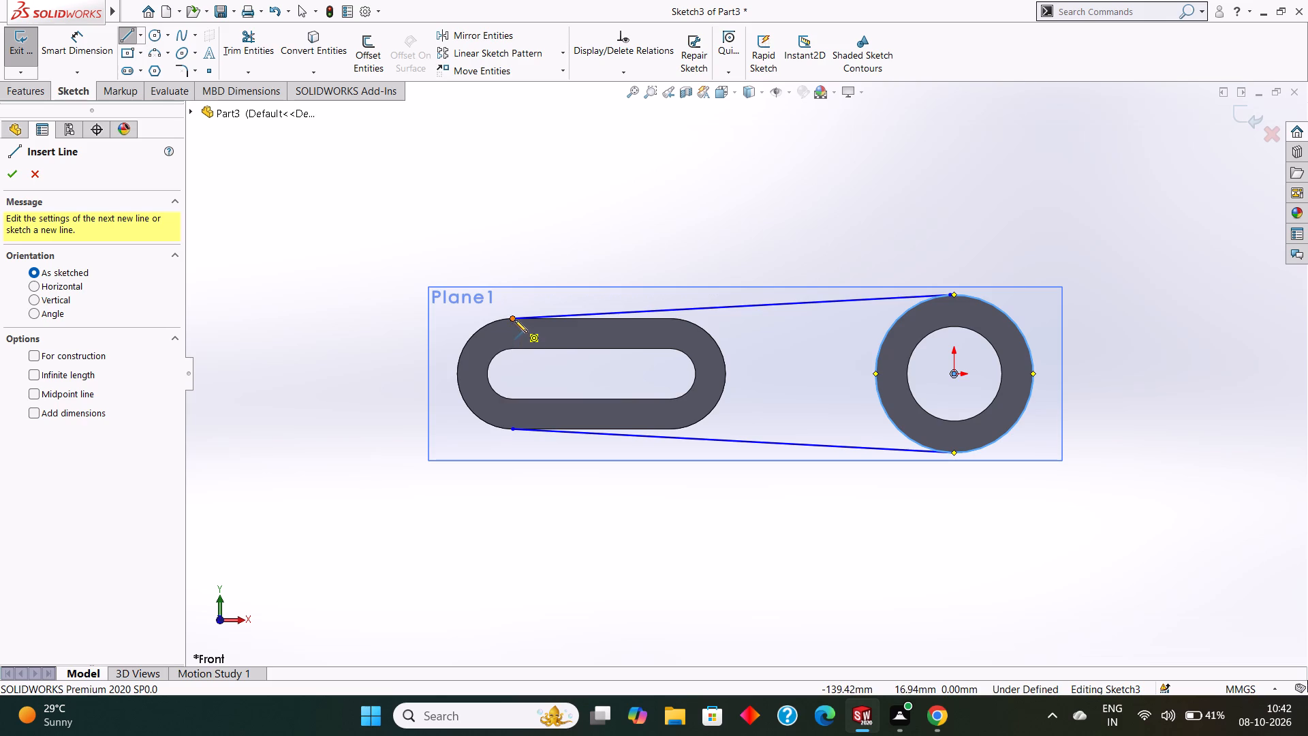
drag(514, 320, 522, 318)
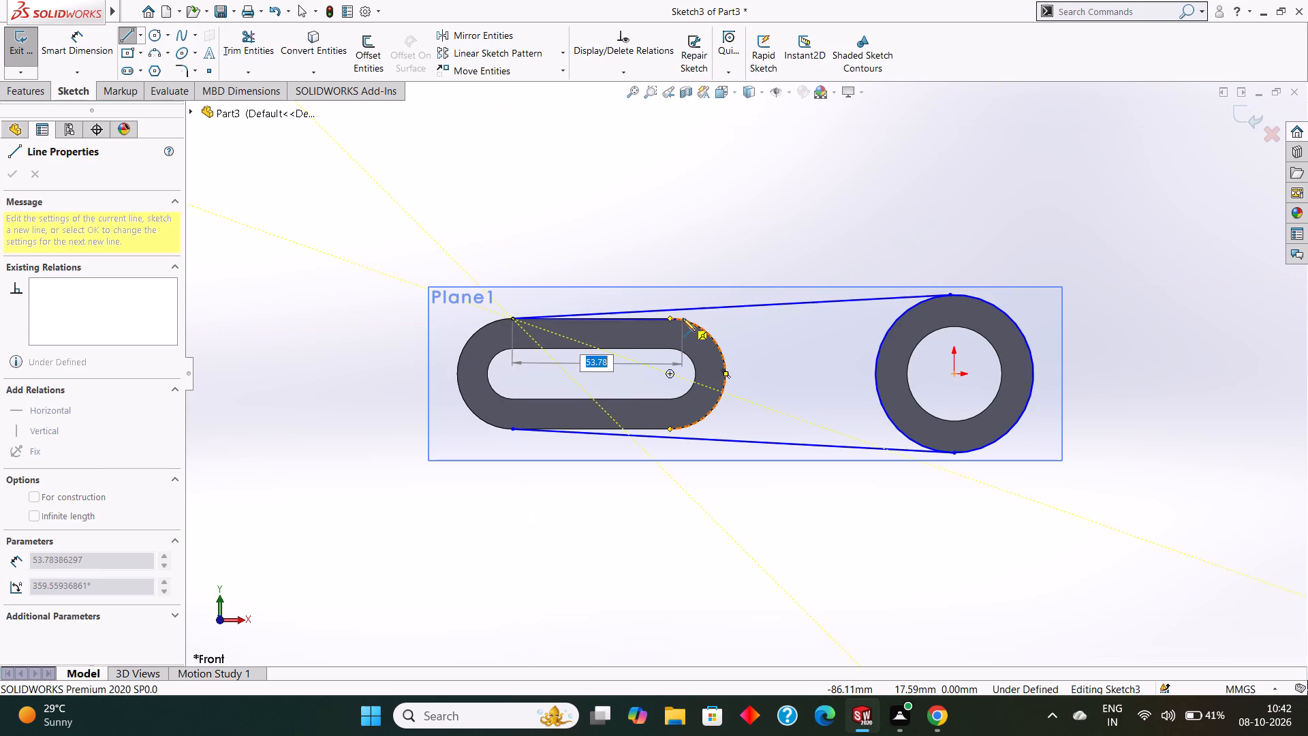
click(670, 320)
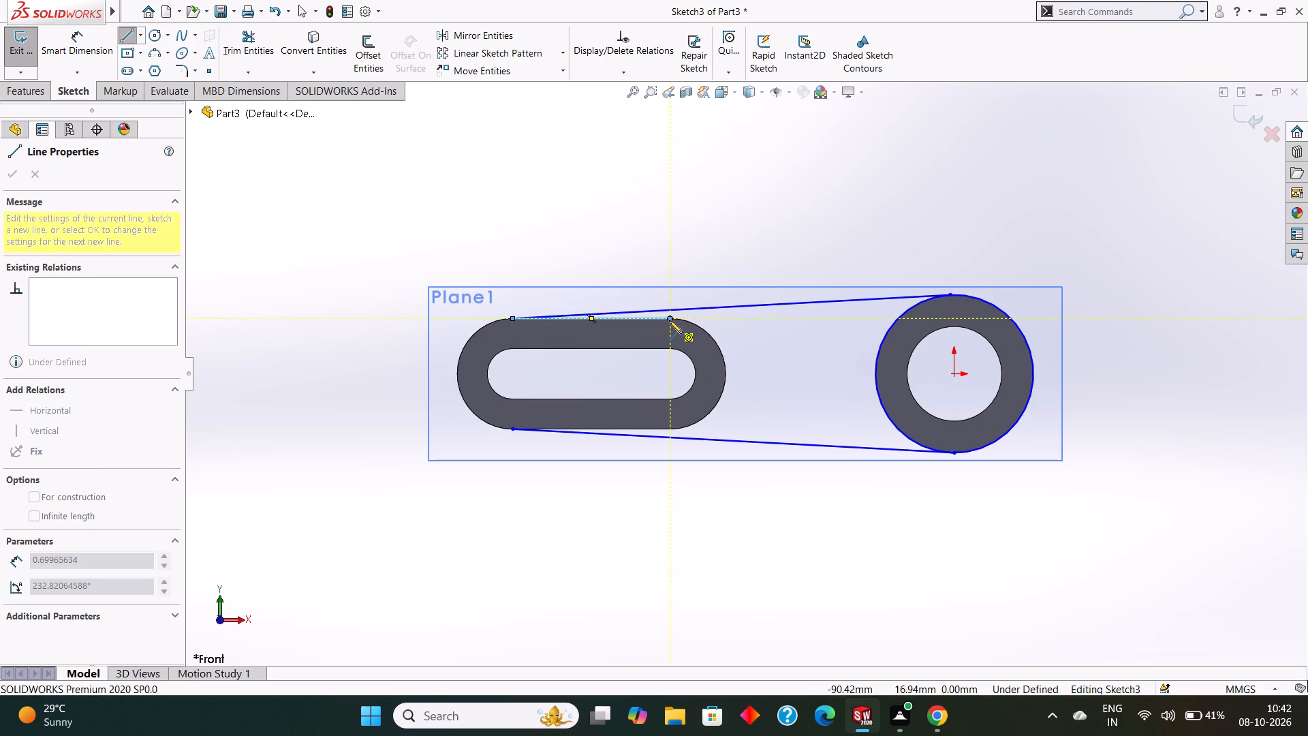
key(Escape)
key(Return)
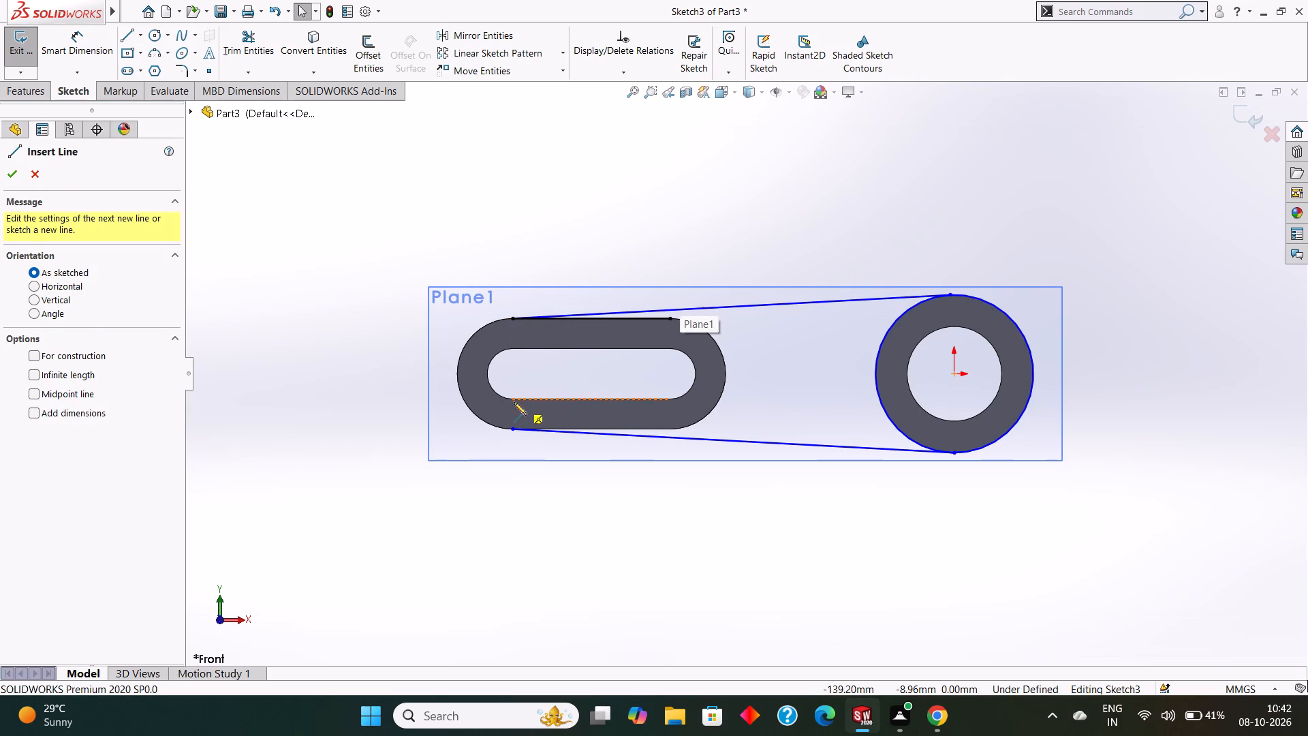
click(514, 430)
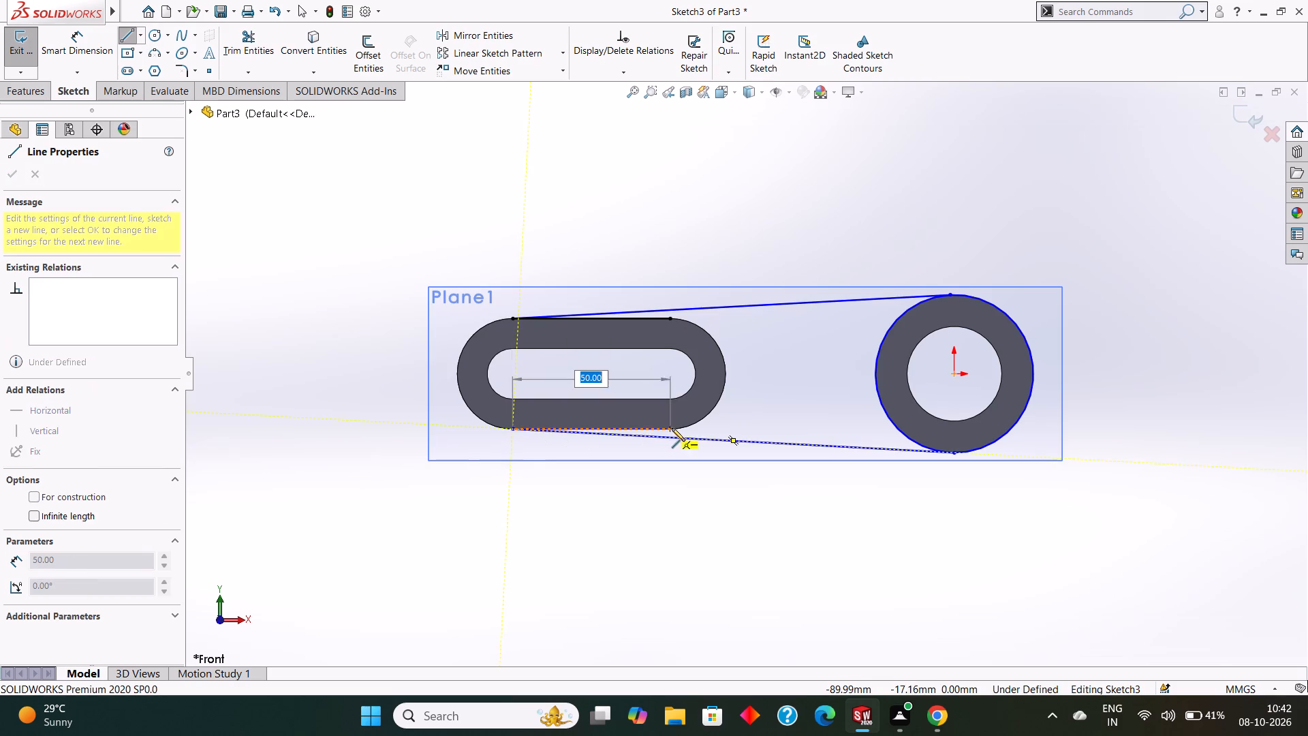
click(670, 429)
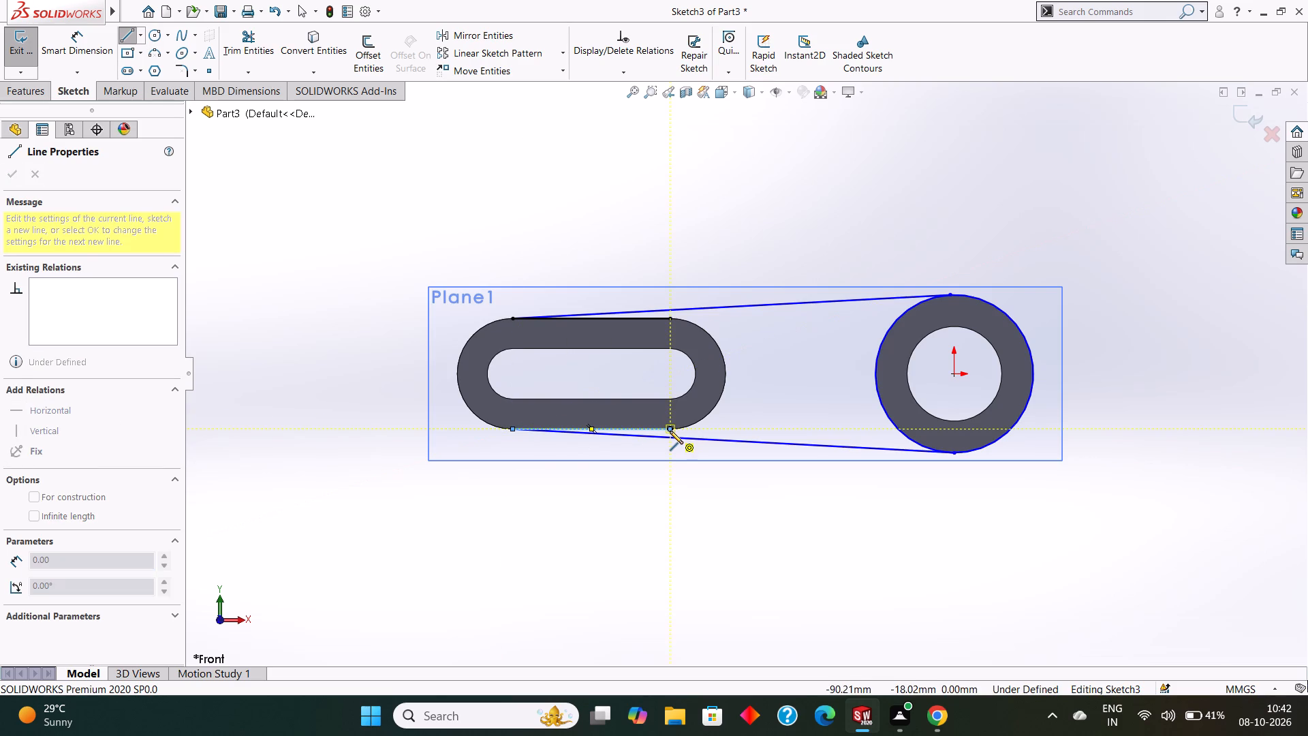
key(Escape)
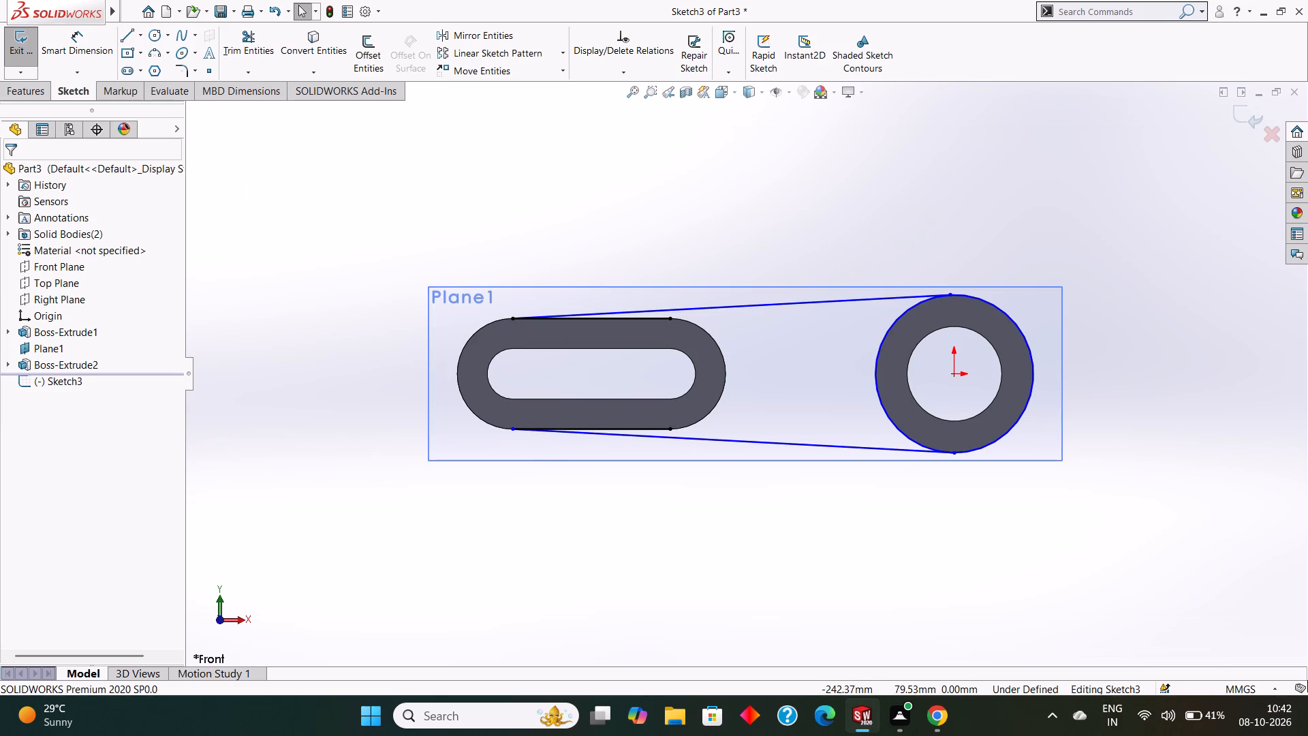
Sketch a three-point arc of 17.5 mm radius over the slotted body's rounded end facing the ring, joining the two horizontal lines.
click(156, 54)
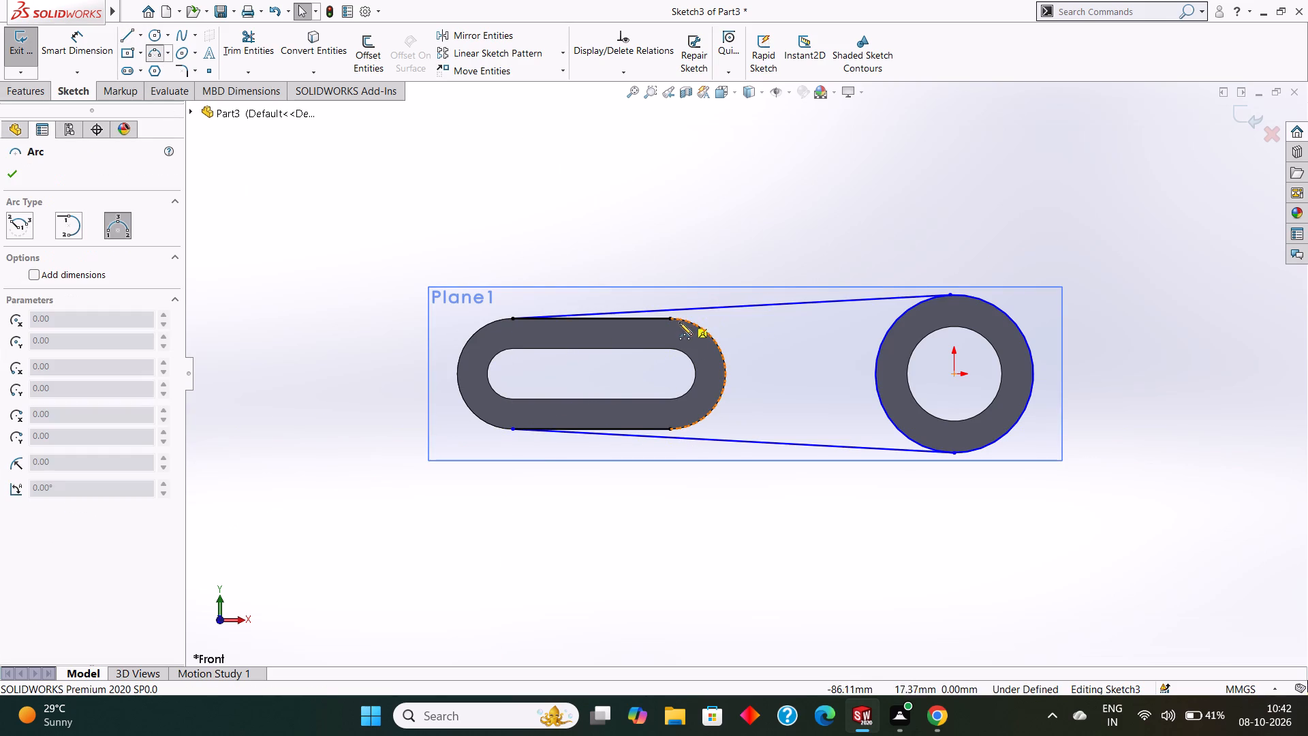
click(672, 318)
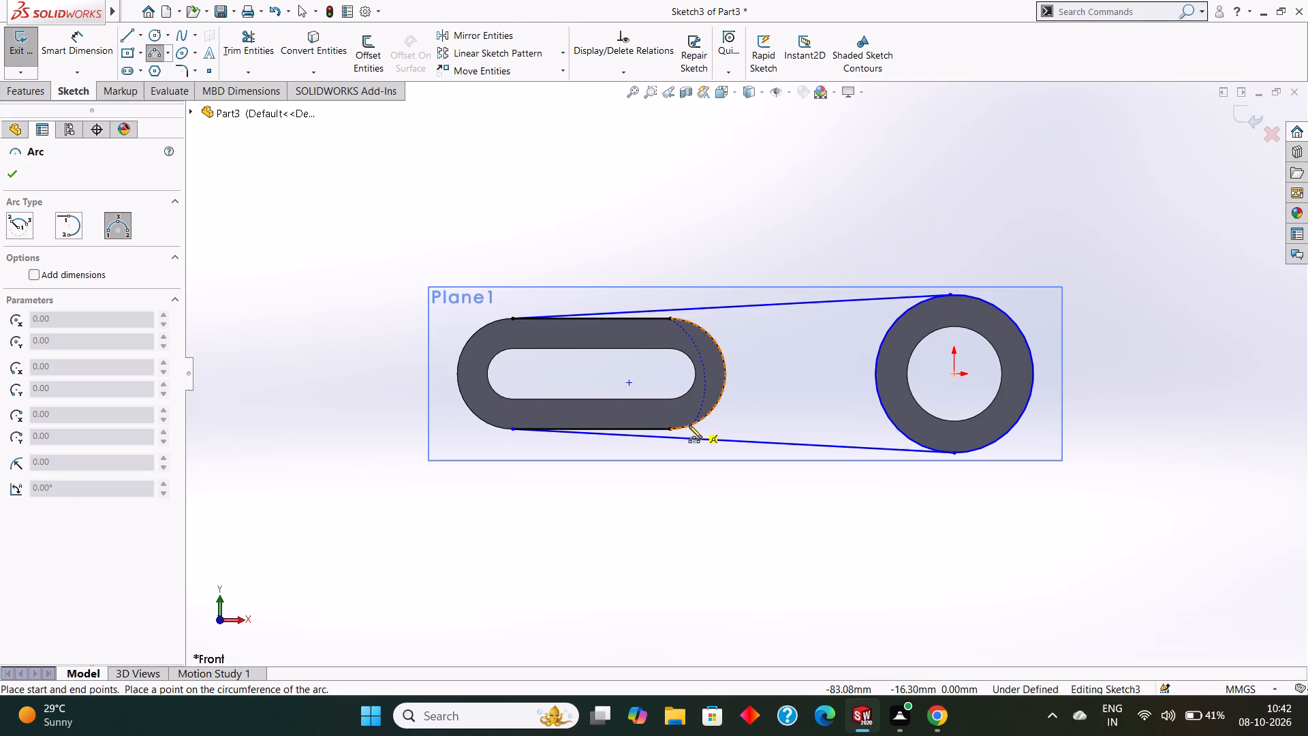
click(670, 430)
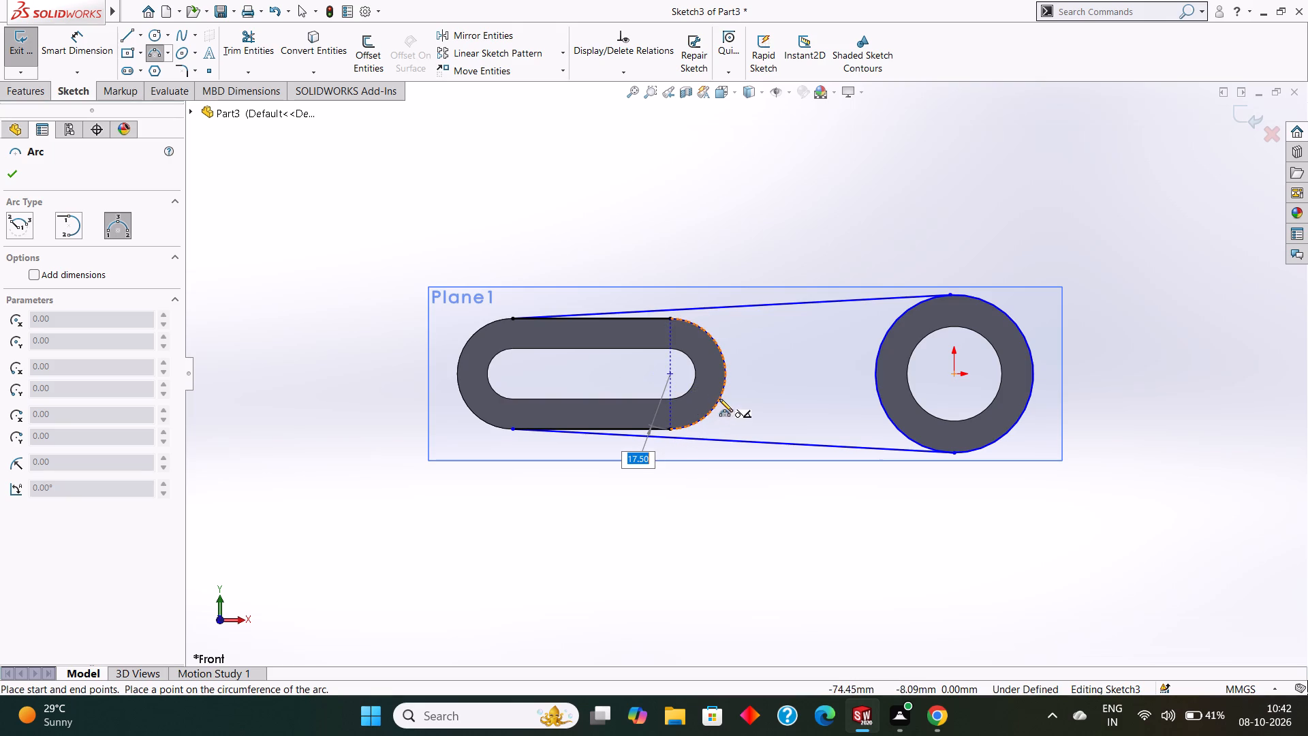
click(726, 386)
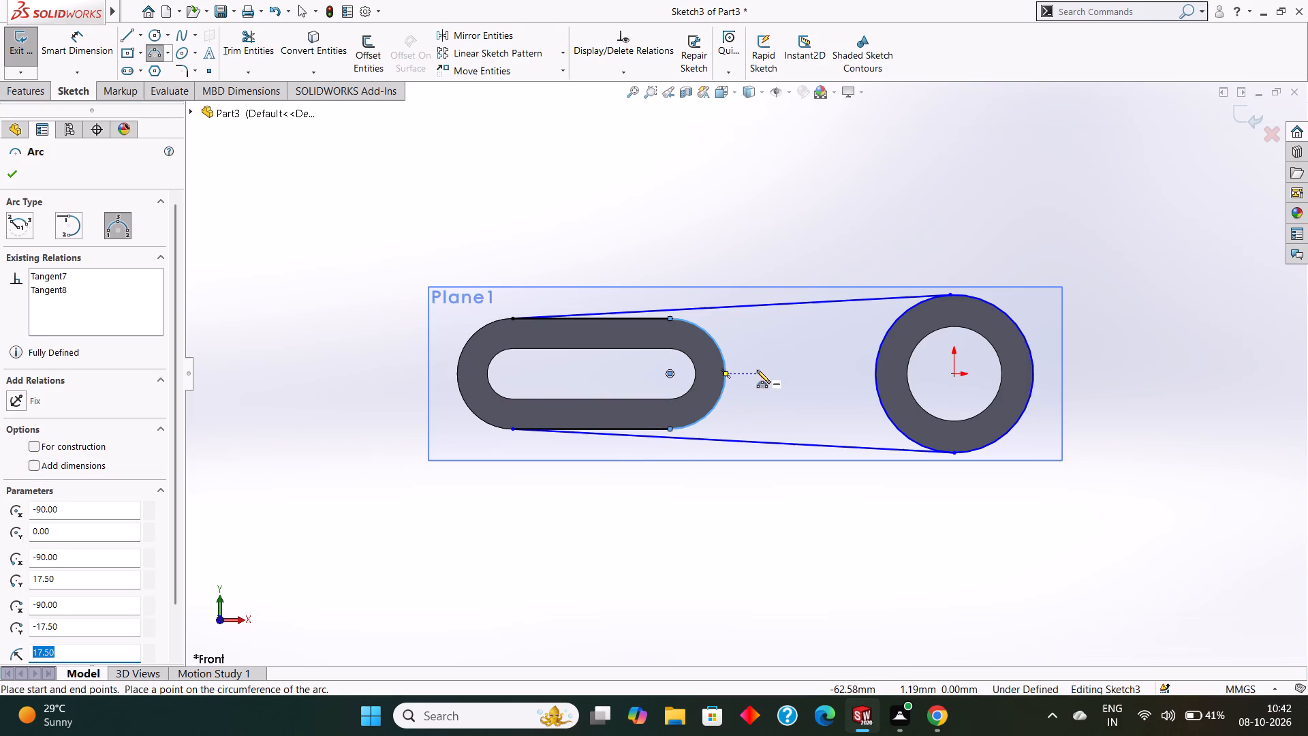
key(Escape)
key(Escape)
Extrude the sketch region between the slotted body and the ring 16 mm as a connecting arm, merging the result.
middle_drag(774, 583, 792, 459)
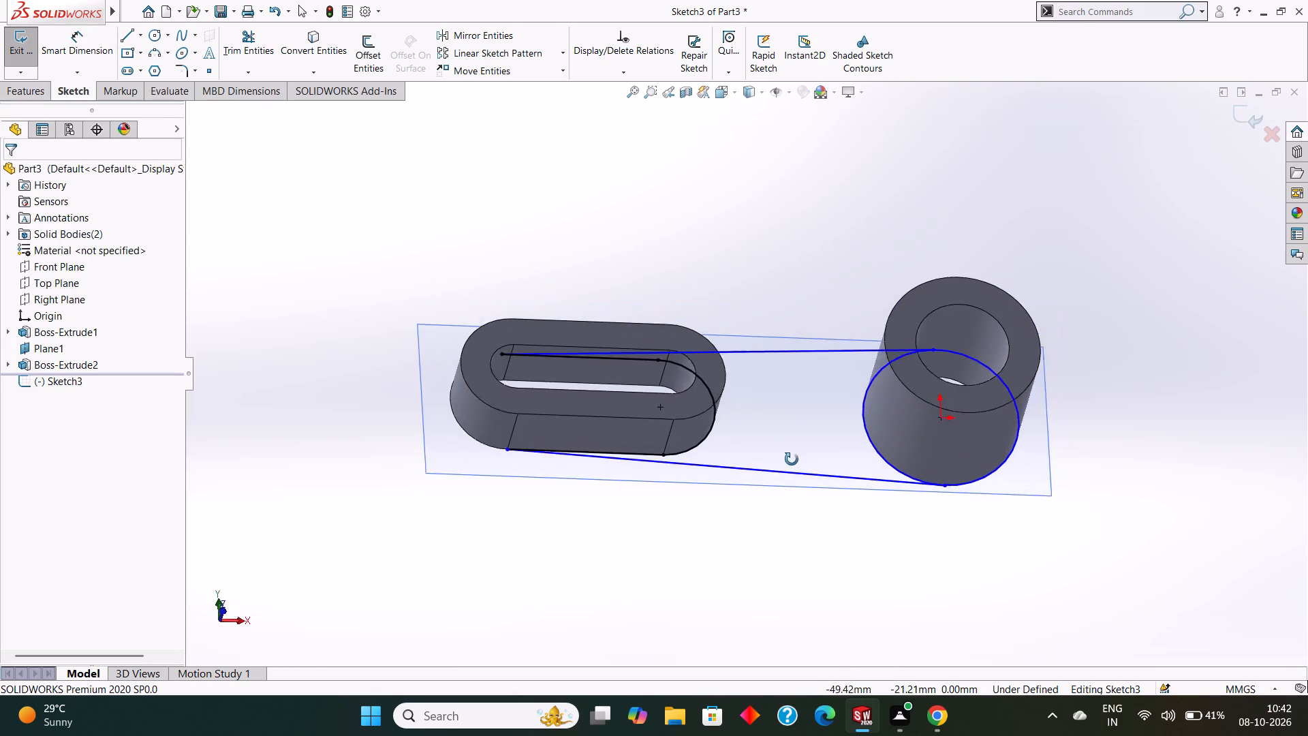
middle_drag(792, 459, 768, 407)
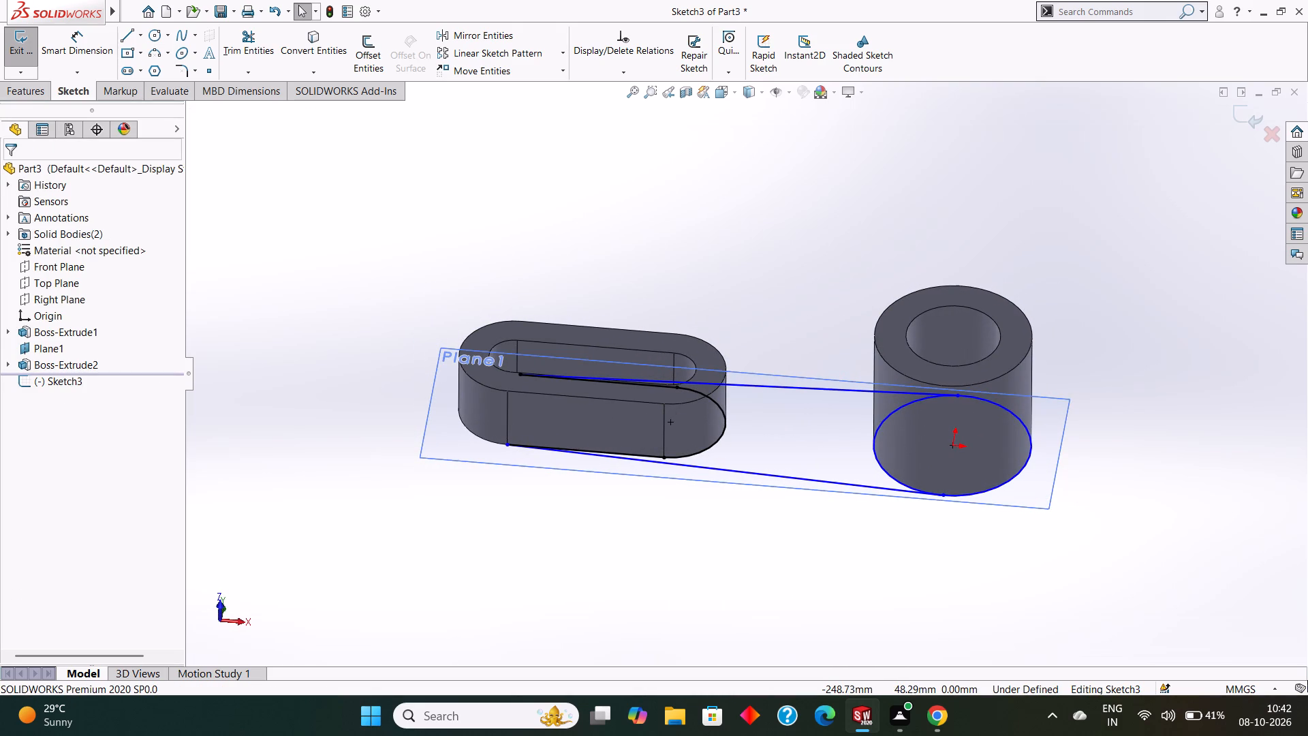
click(27, 102)
click(27, 94)
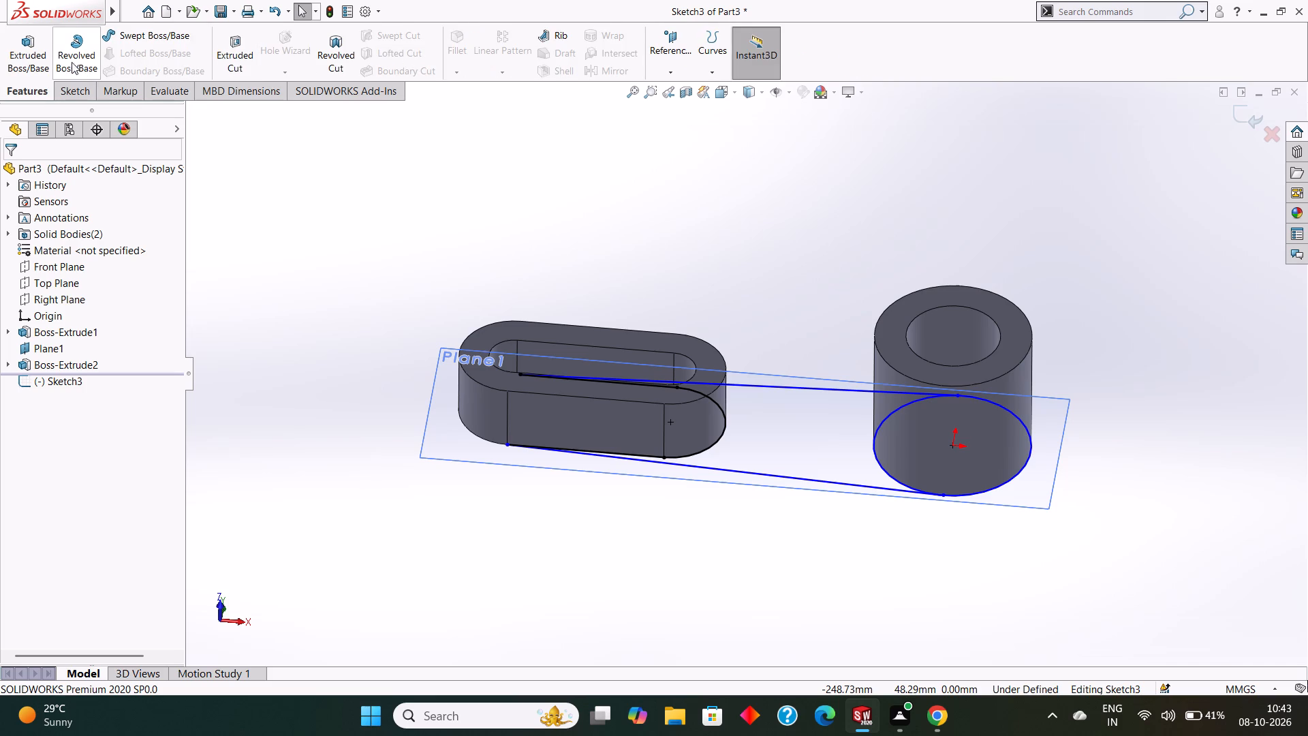
click(35, 59)
click(796, 434)
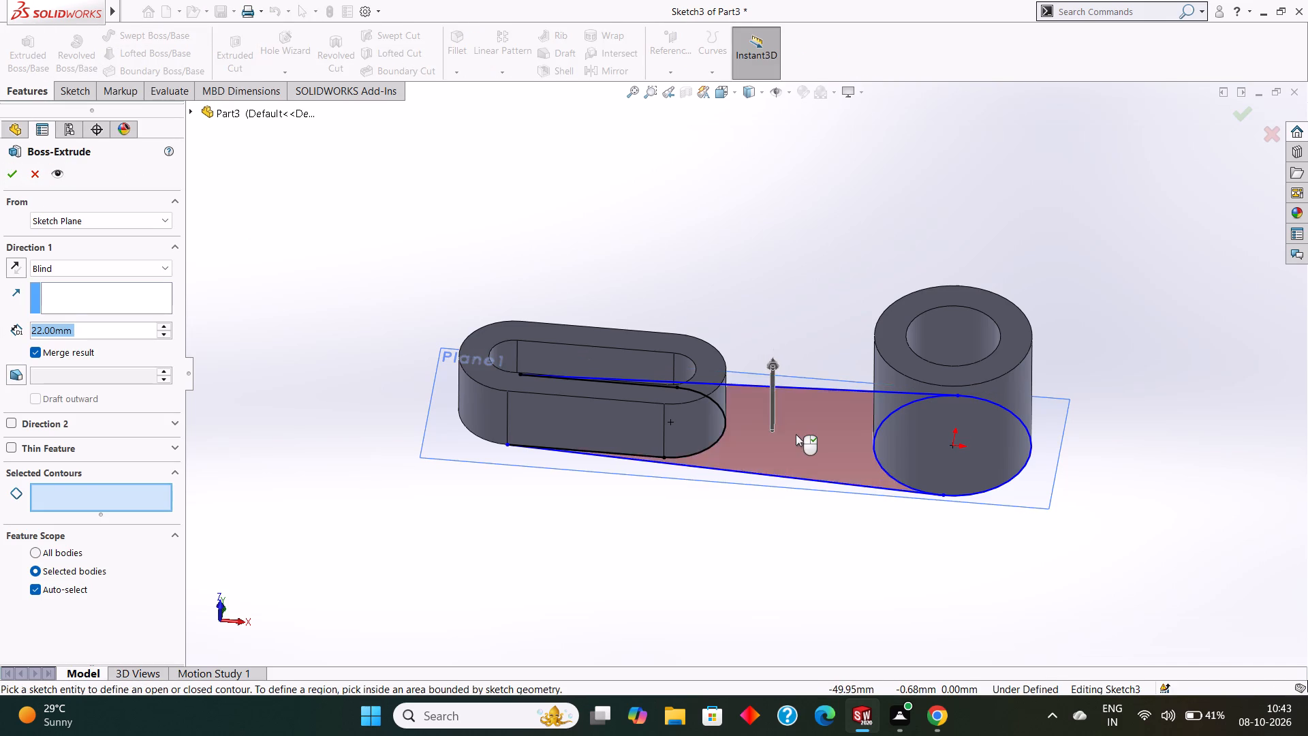
middle_drag(1135, 444, 1162, 326)
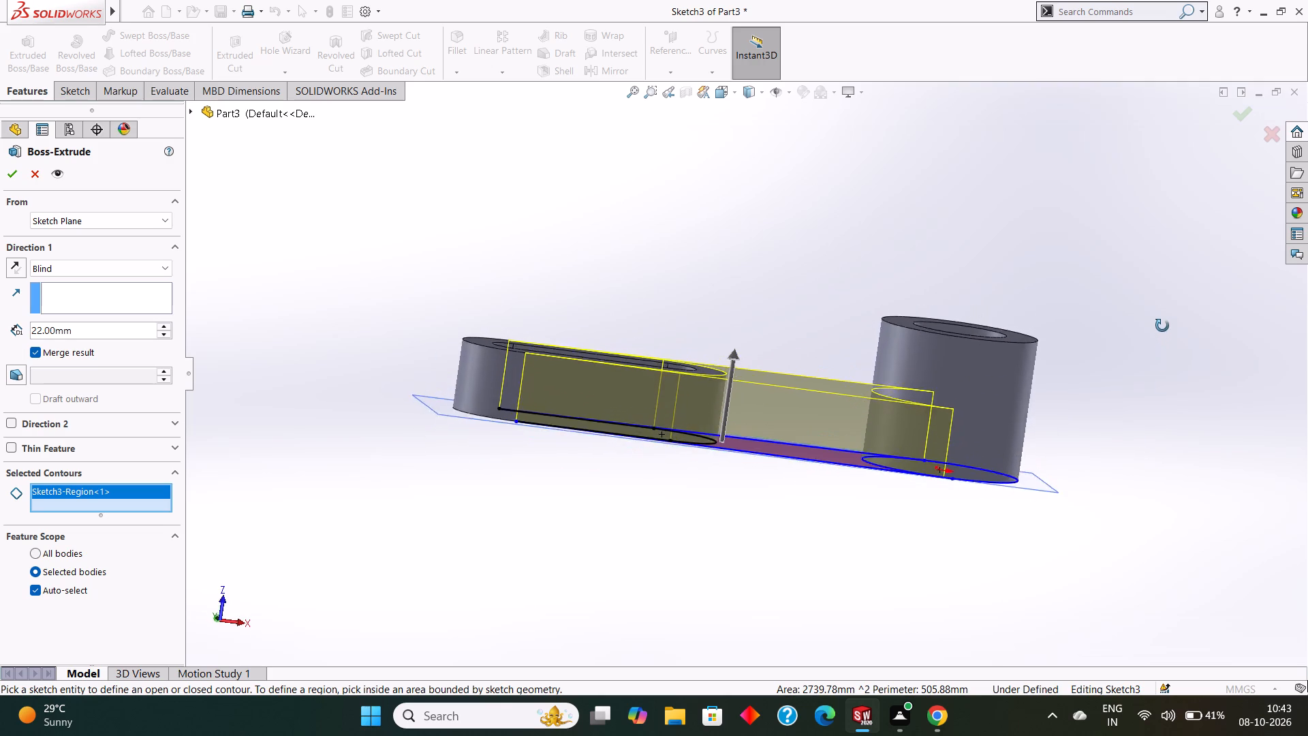
middle_drag(1162, 326, 1153, 363)
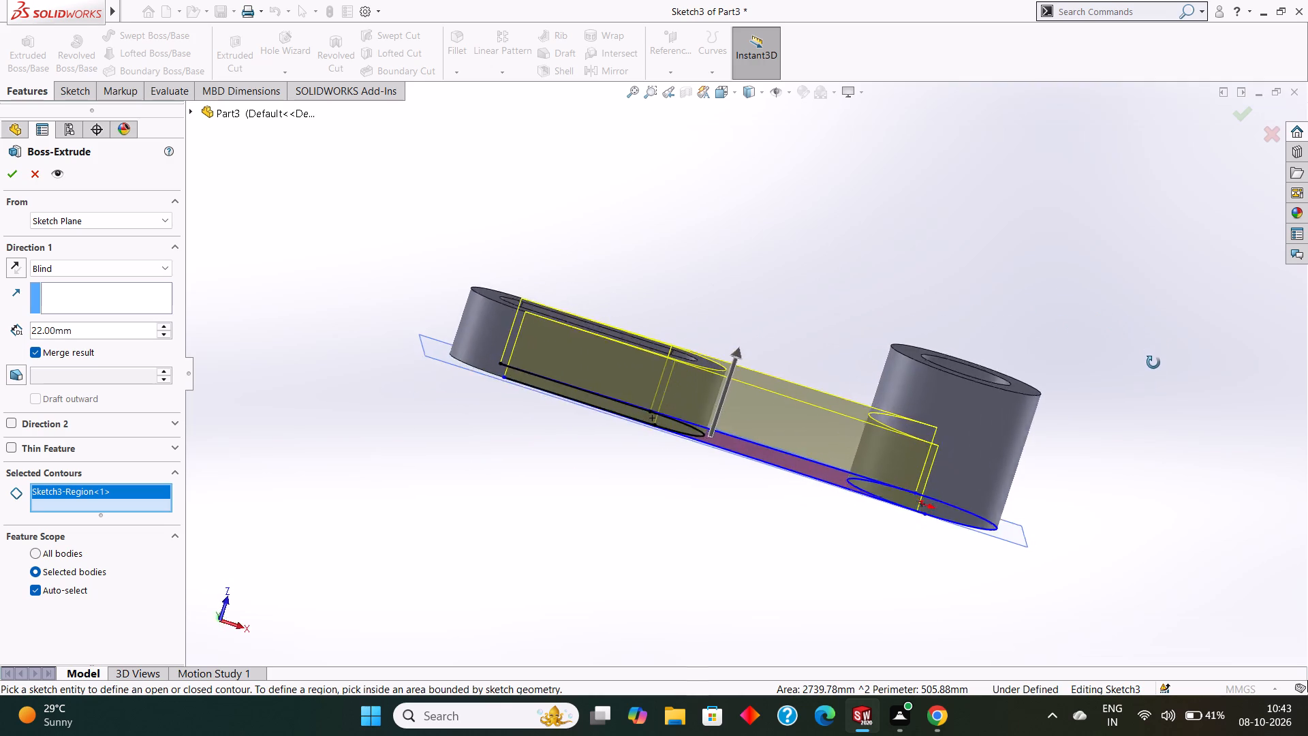
middle_drag(1153, 363, 1163, 391)
middle_drag(777, 200, 760, 322)
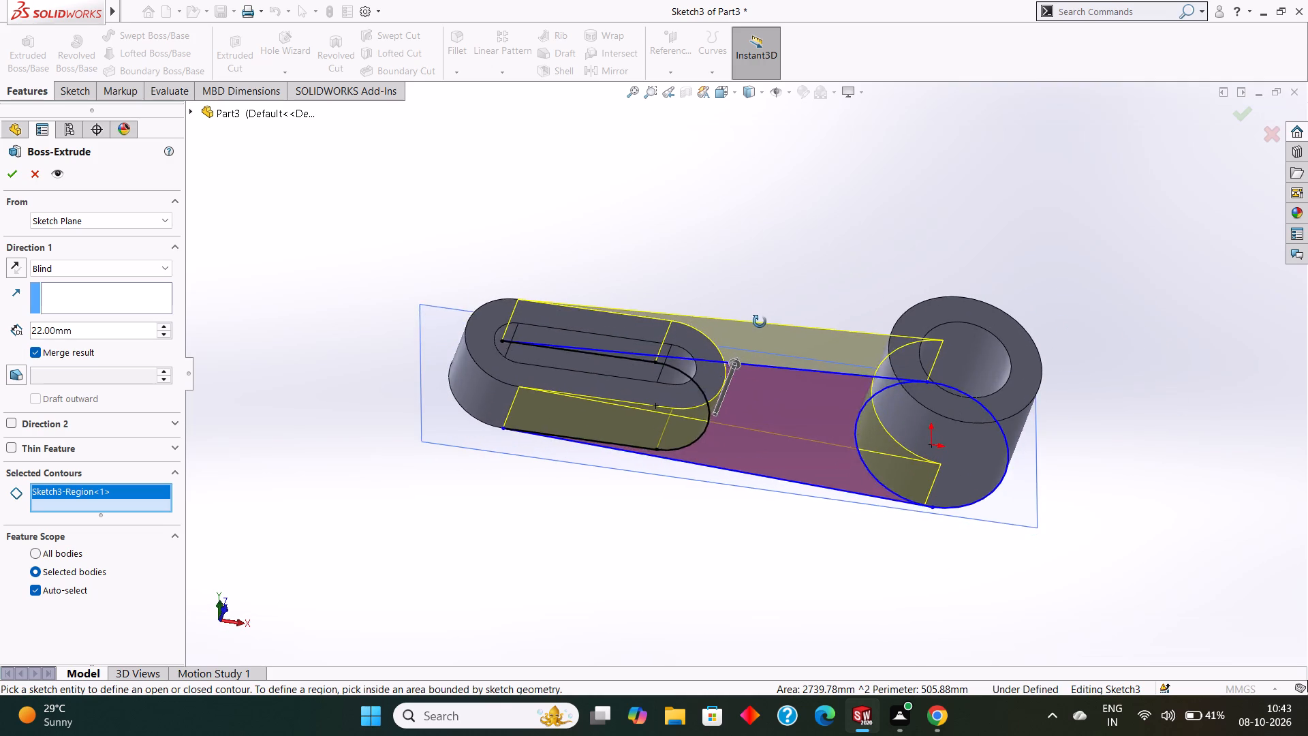
scroll(760, 291, up, 2)
middle_drag(781, 250, 770, 232)
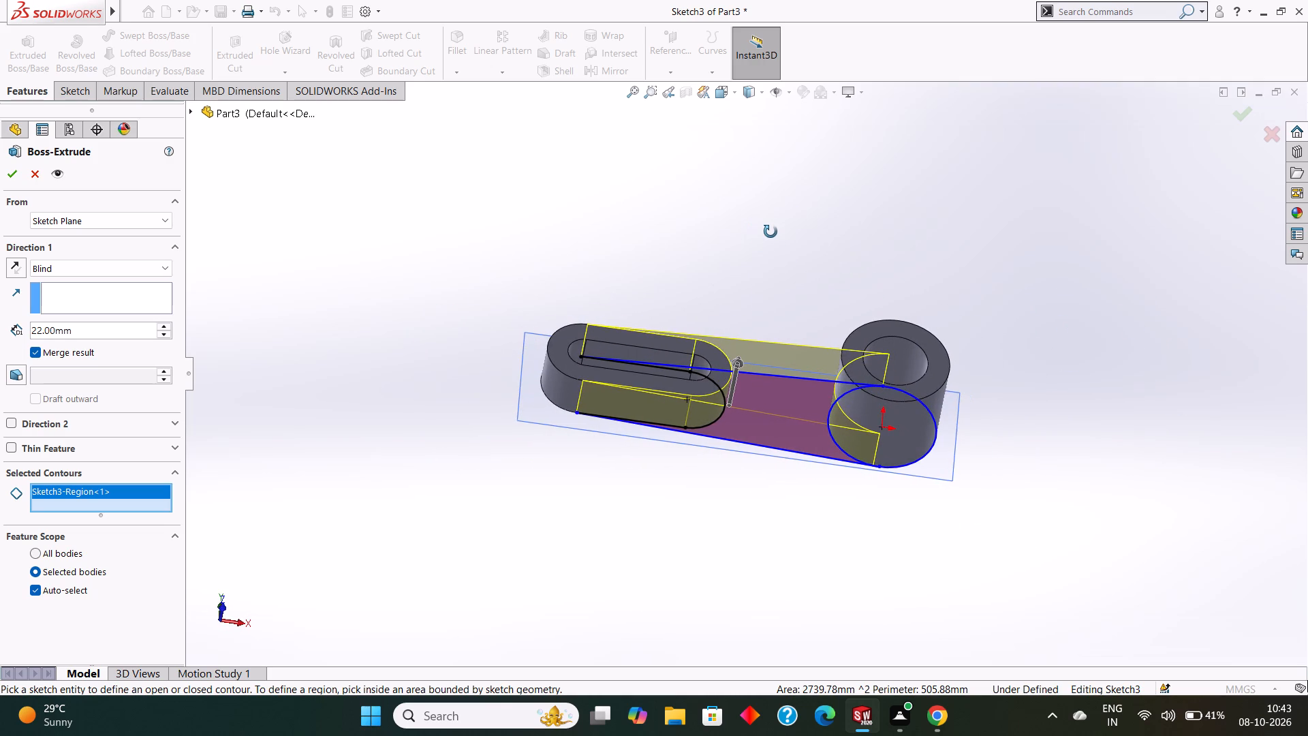
middle_drag(770, 232, 770, 232)
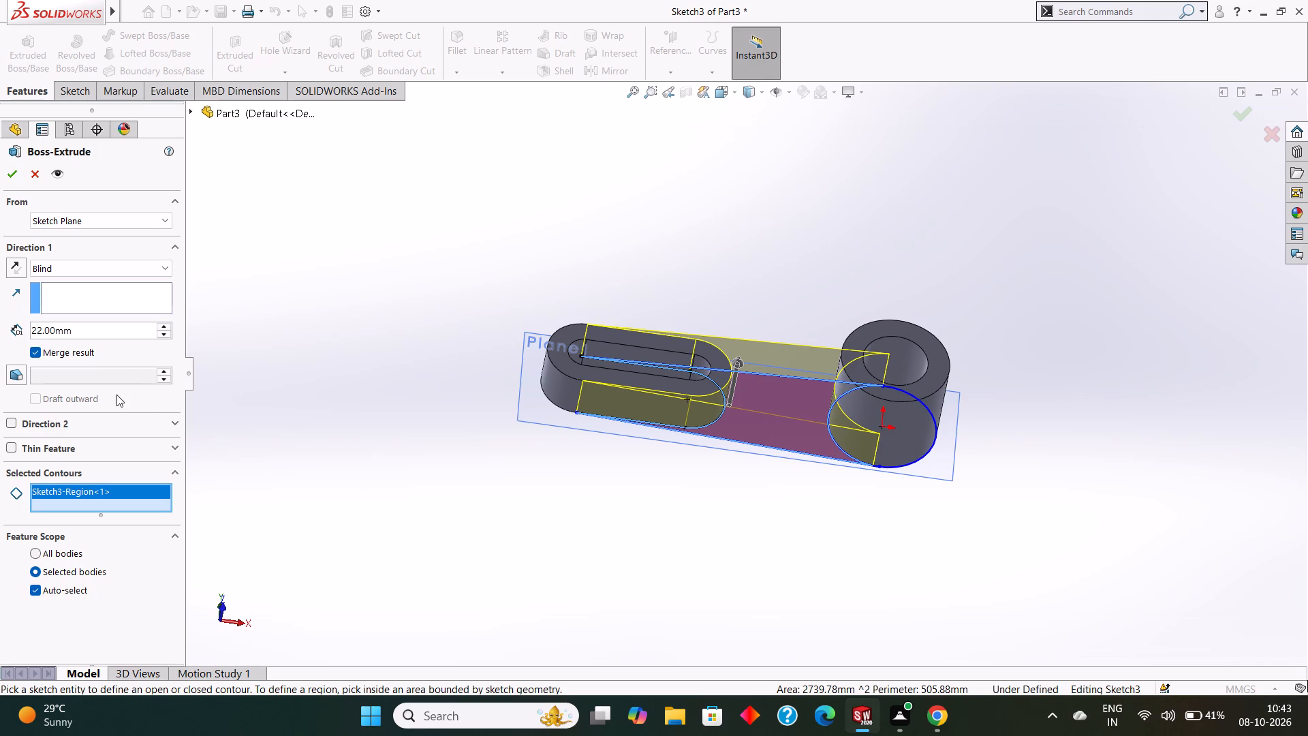
click(83, 334)
drag(113, 332, 20, 331)
text(16)
key(Return)
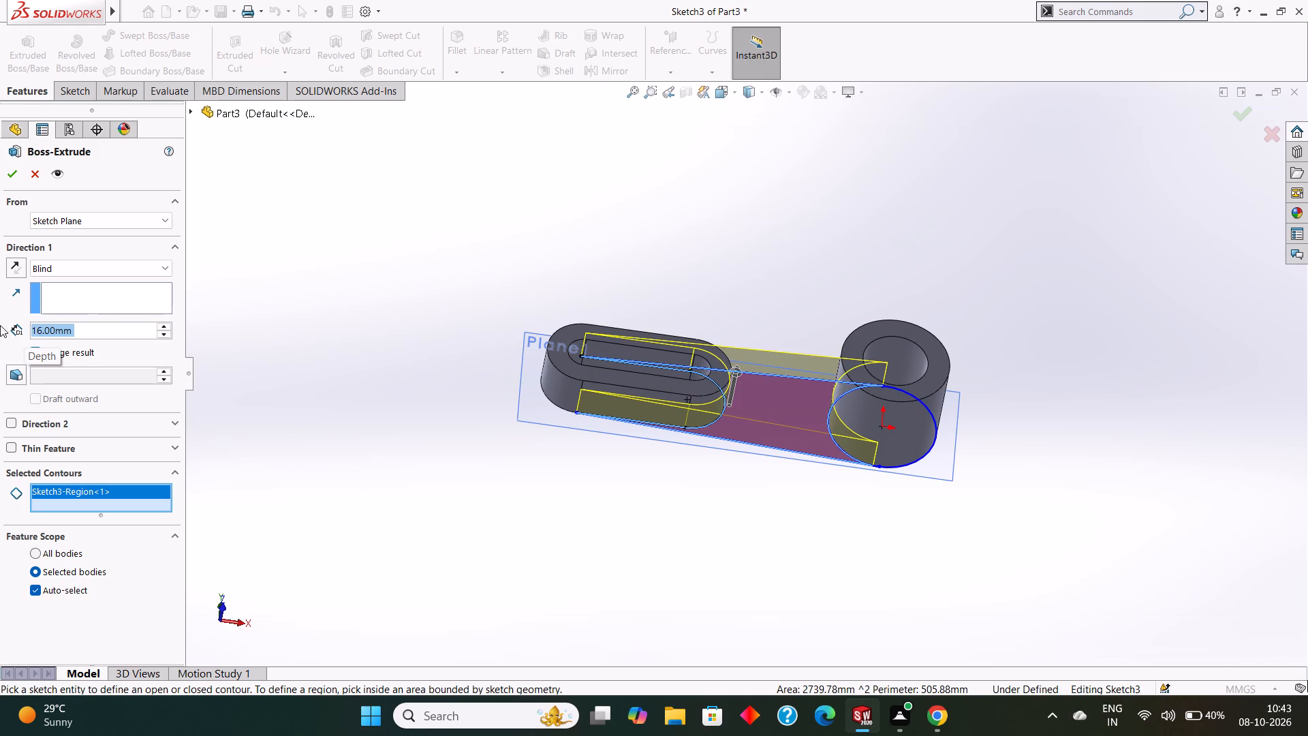
click(13, 177)
click(548, 508)
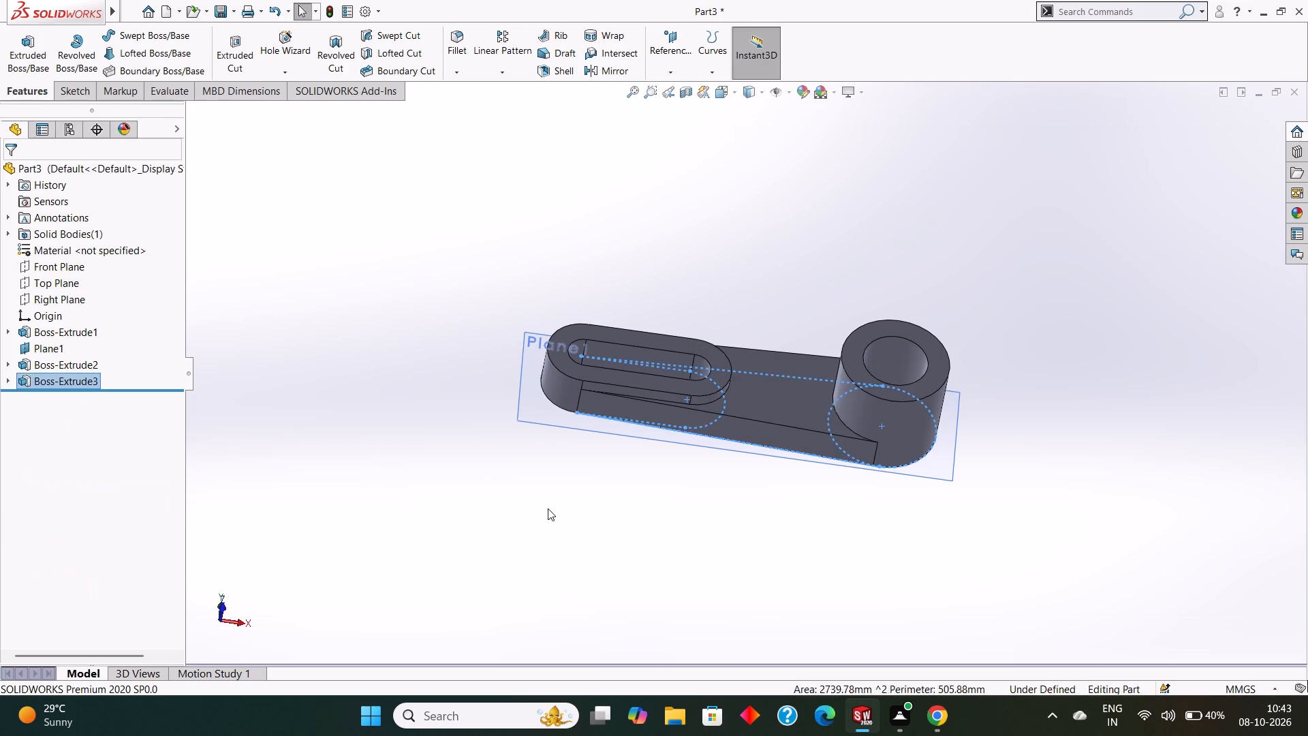
Hide the reference plane Plane1 around the joined part.
scroll(561, 509, up, 1)
middle_drag(565, 504, 569, 566)
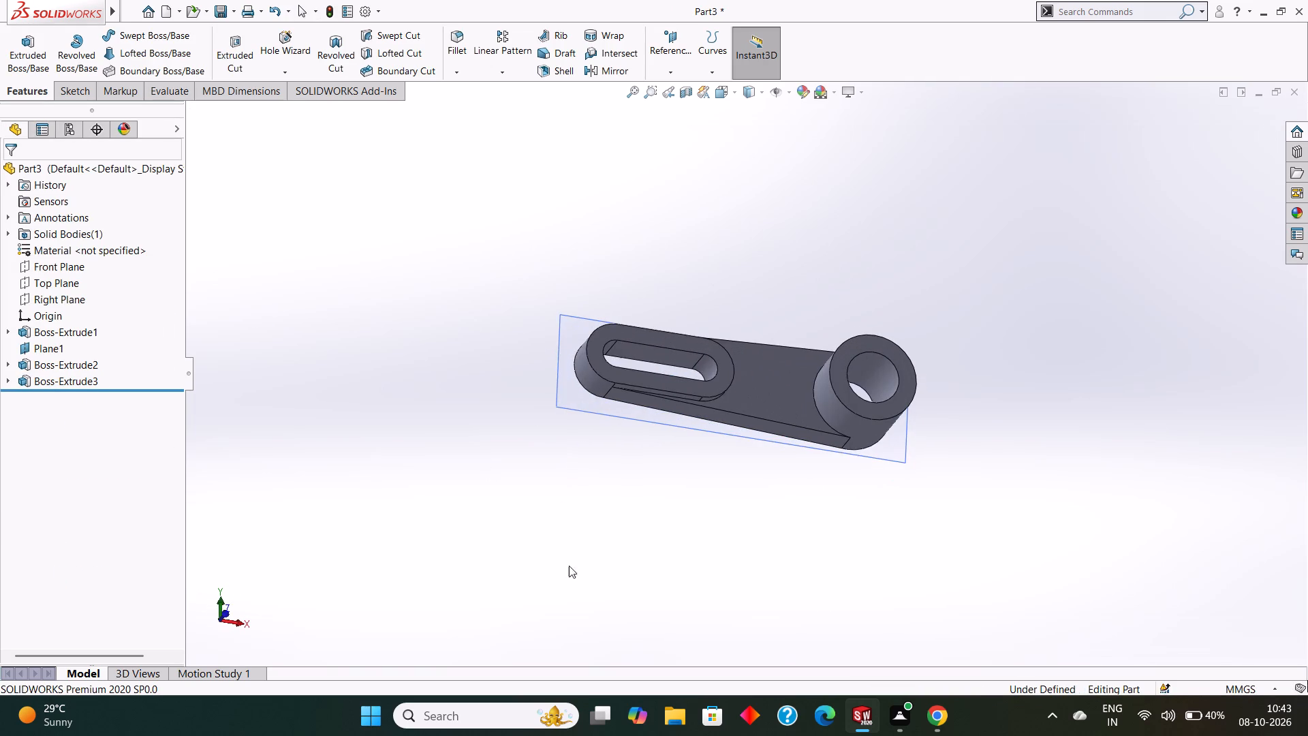
middle_drag(569, 566, 572, 569)
middle_drag(522, 293, 495, 413)
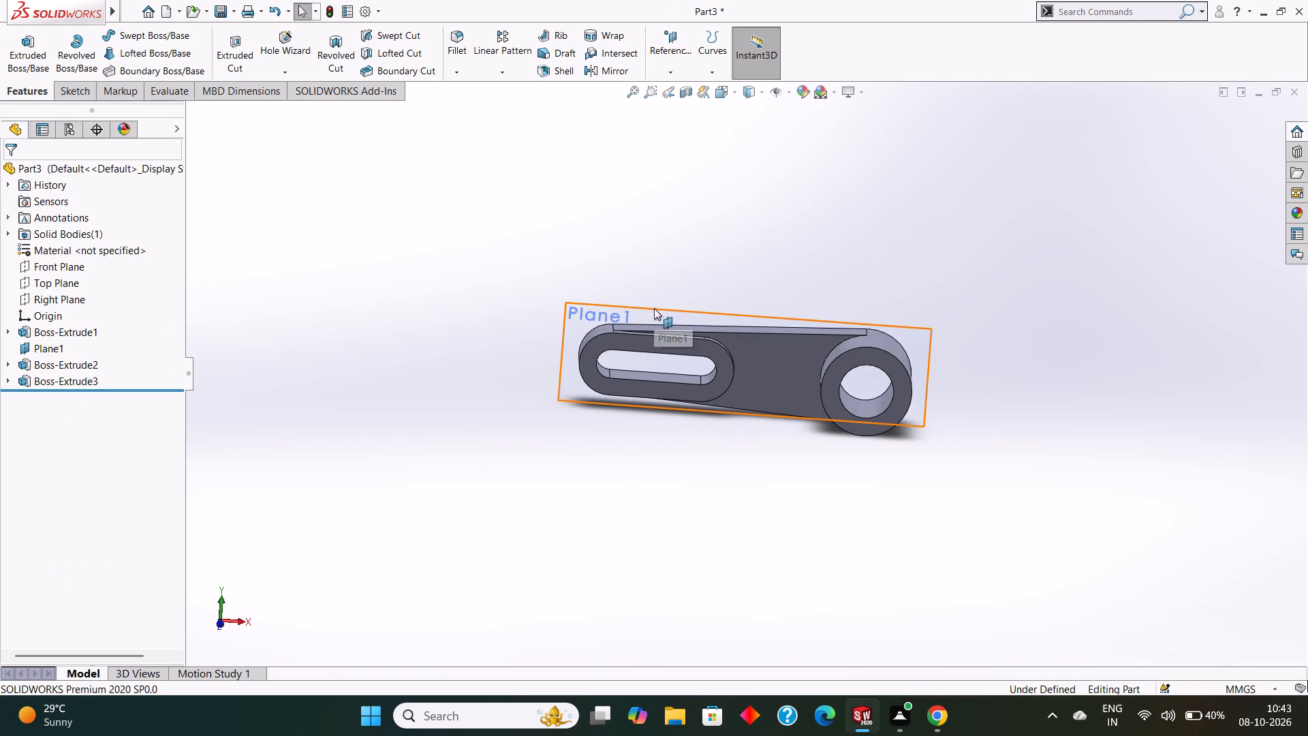
right_click(654, 308)
click(708, 285)
Create a reference plane parallel to the Right Plane, offset 25 mm outward to the cylinder's side facing away from the arm.
middle_drag(656, 480, 679, 389)
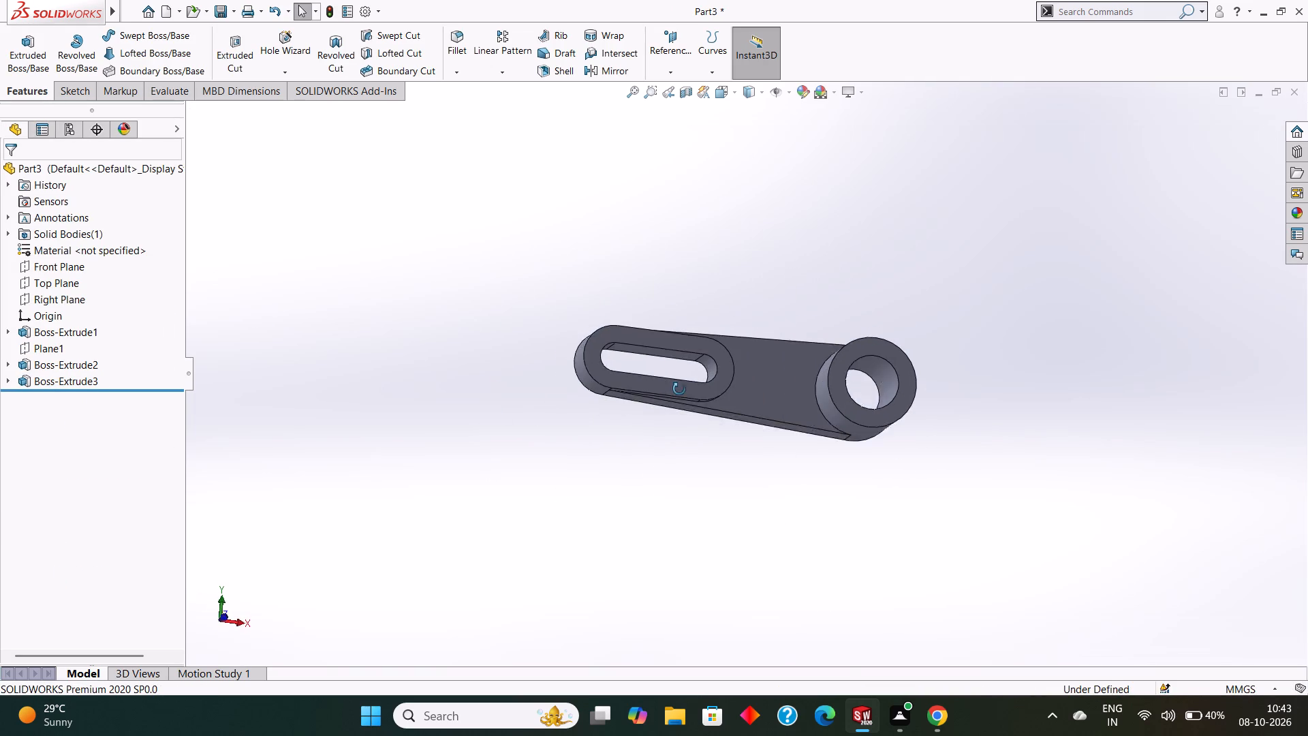
middle_drag(679, 389, 685, 352)
middle_drag(691, 482, 632, 326)
middle_drag(653, 431, 638, 392)
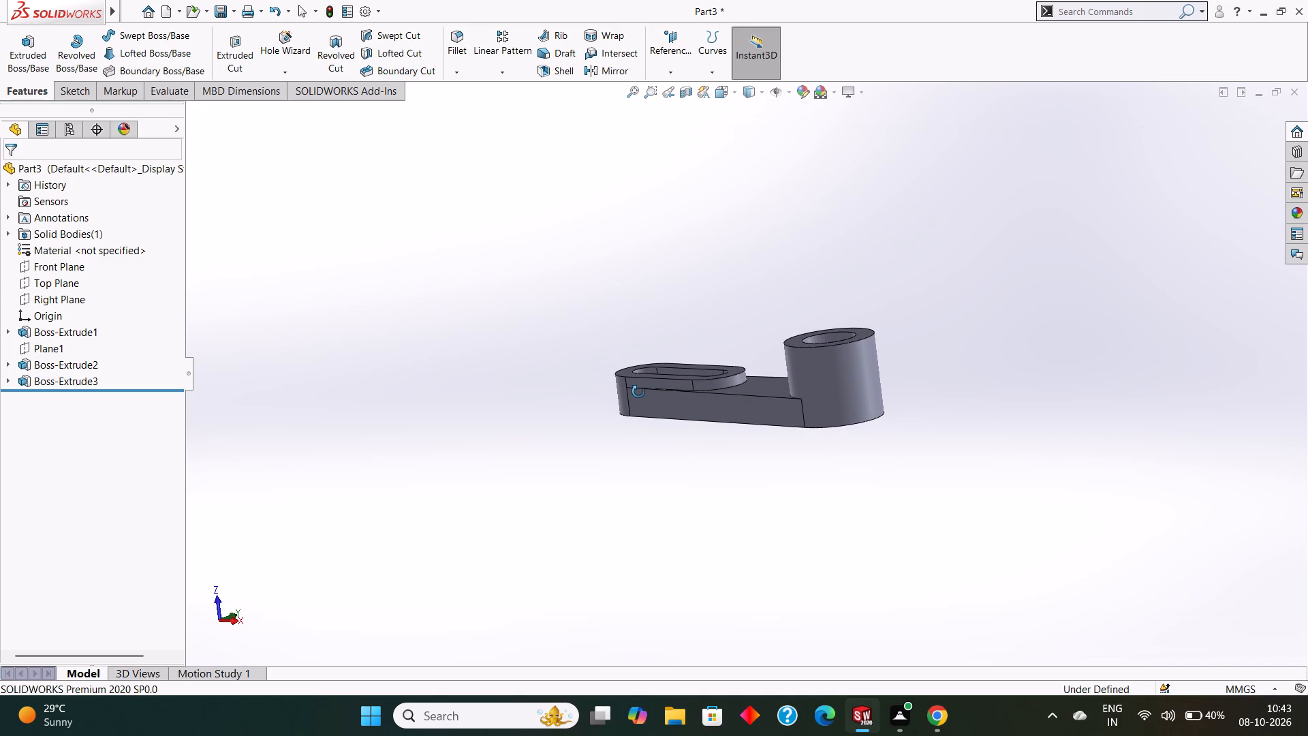
middle_drag(638, 392, 657, 447)
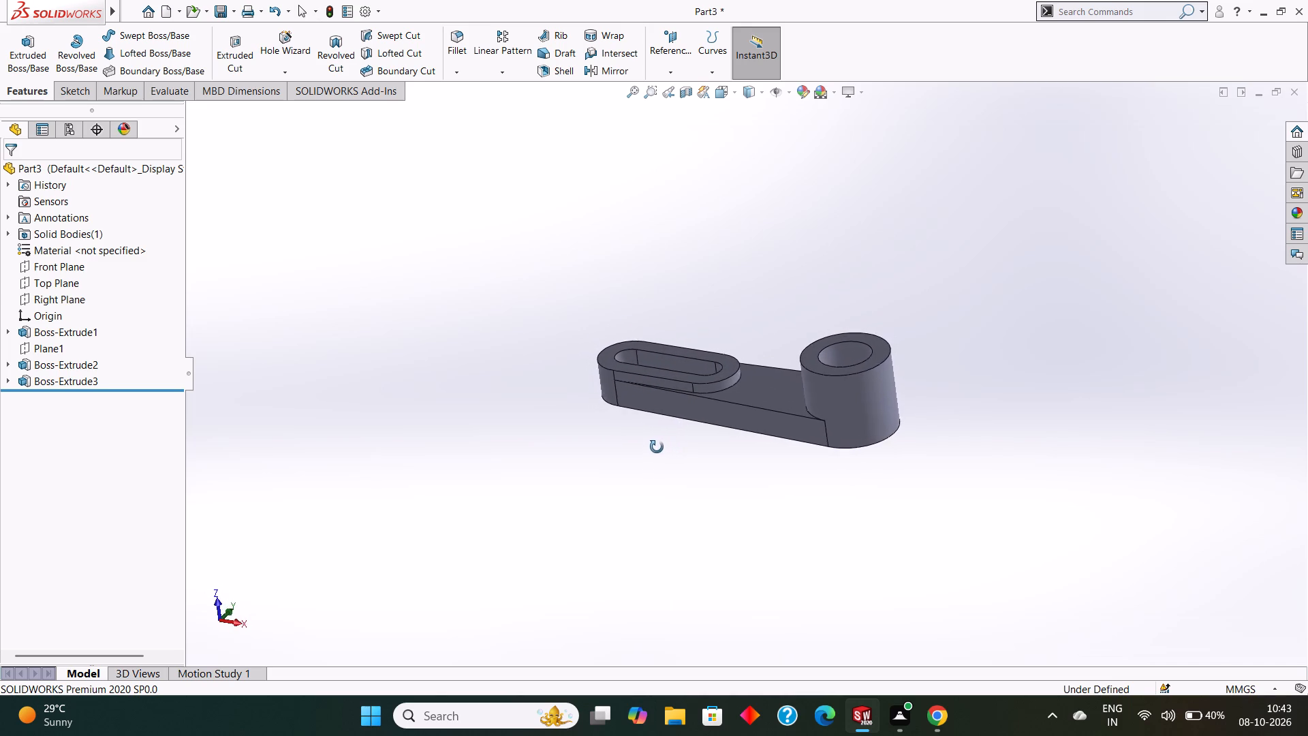
middle_drag(657, 447, 623, 454)
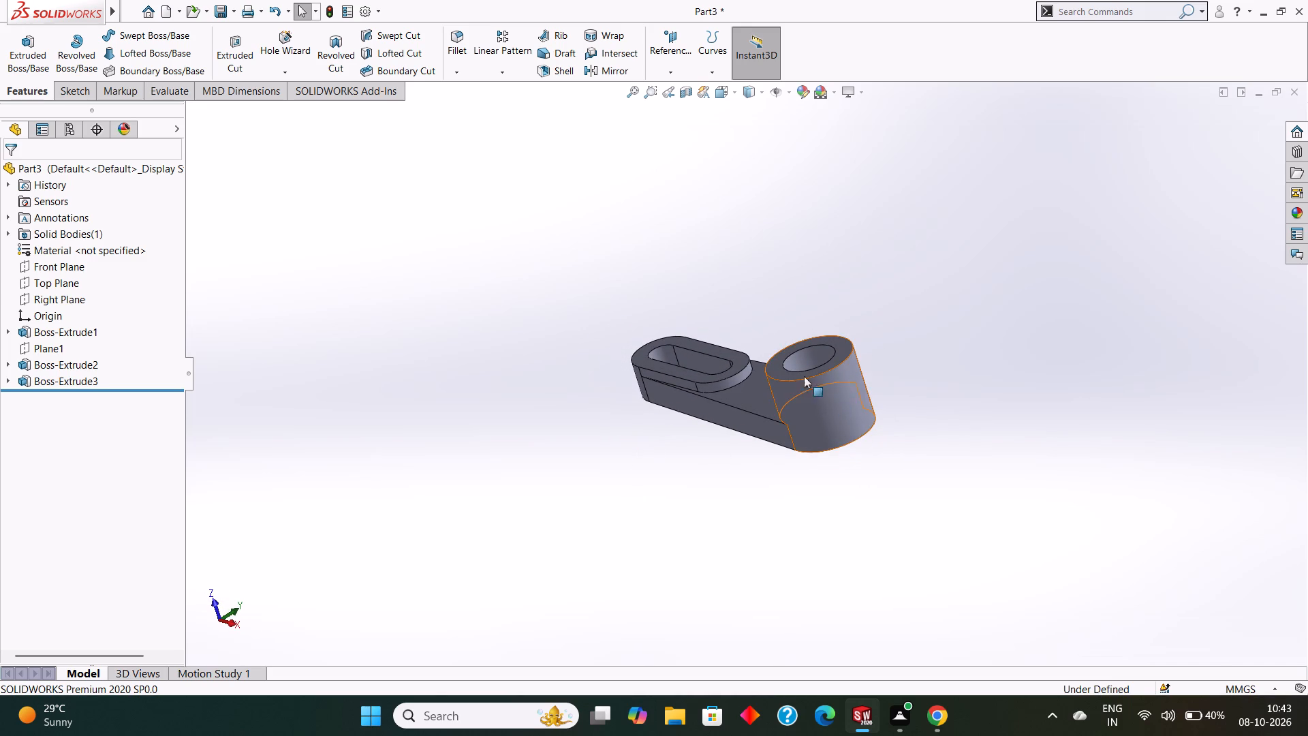
click(674, 69)
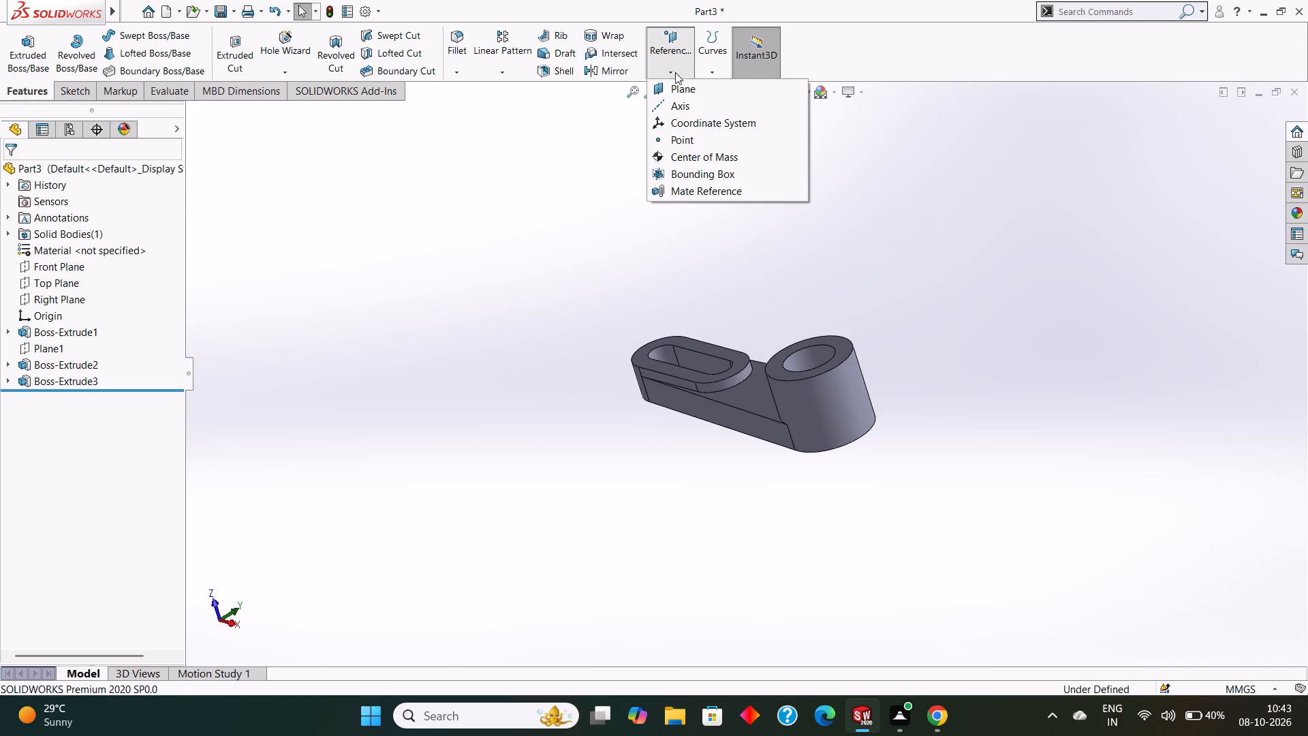
click(689, 87)
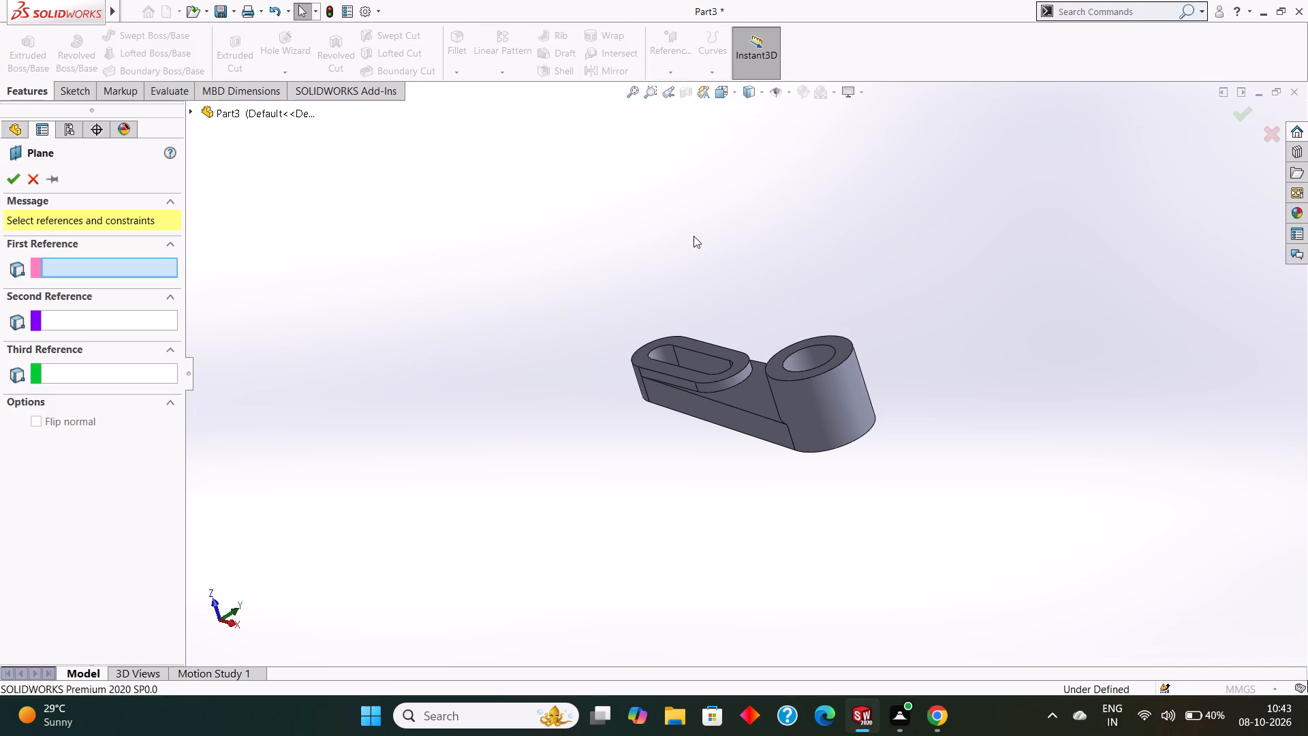
click(197, 108)
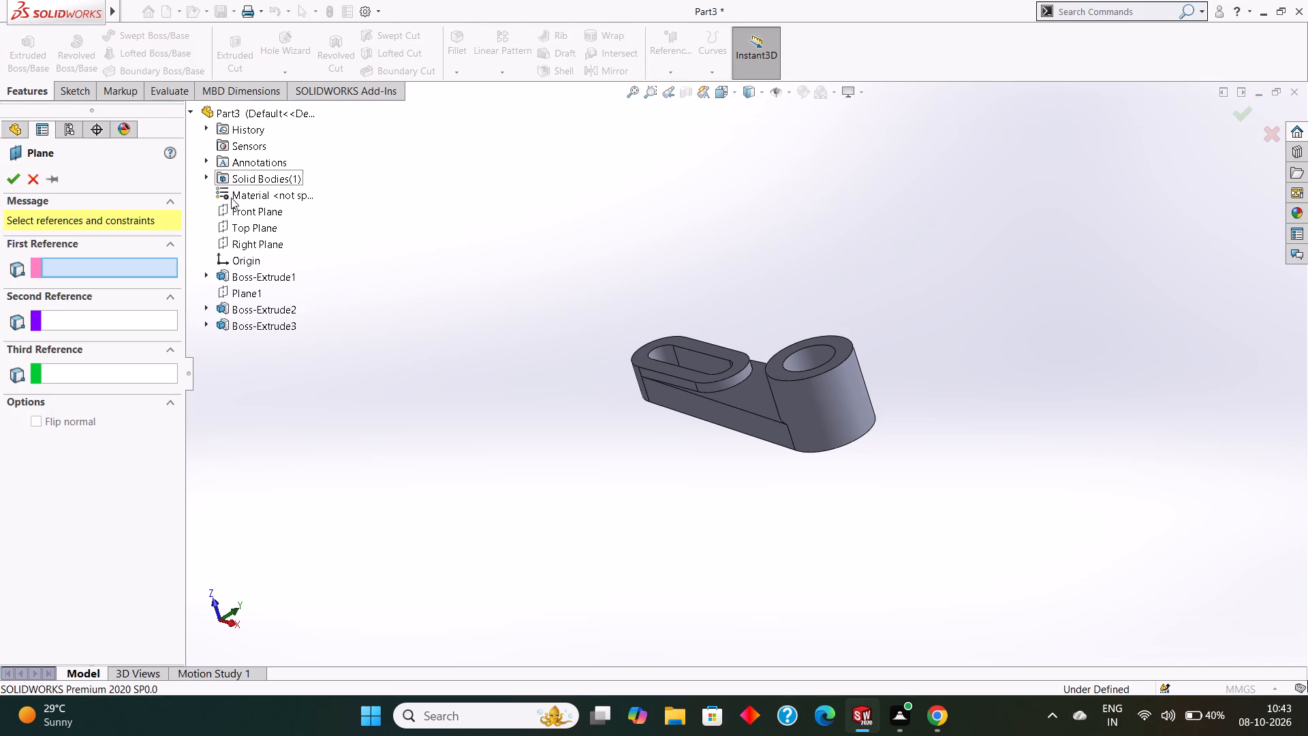
click(251, 240)
middle_drag(498, 324, 578, 309)
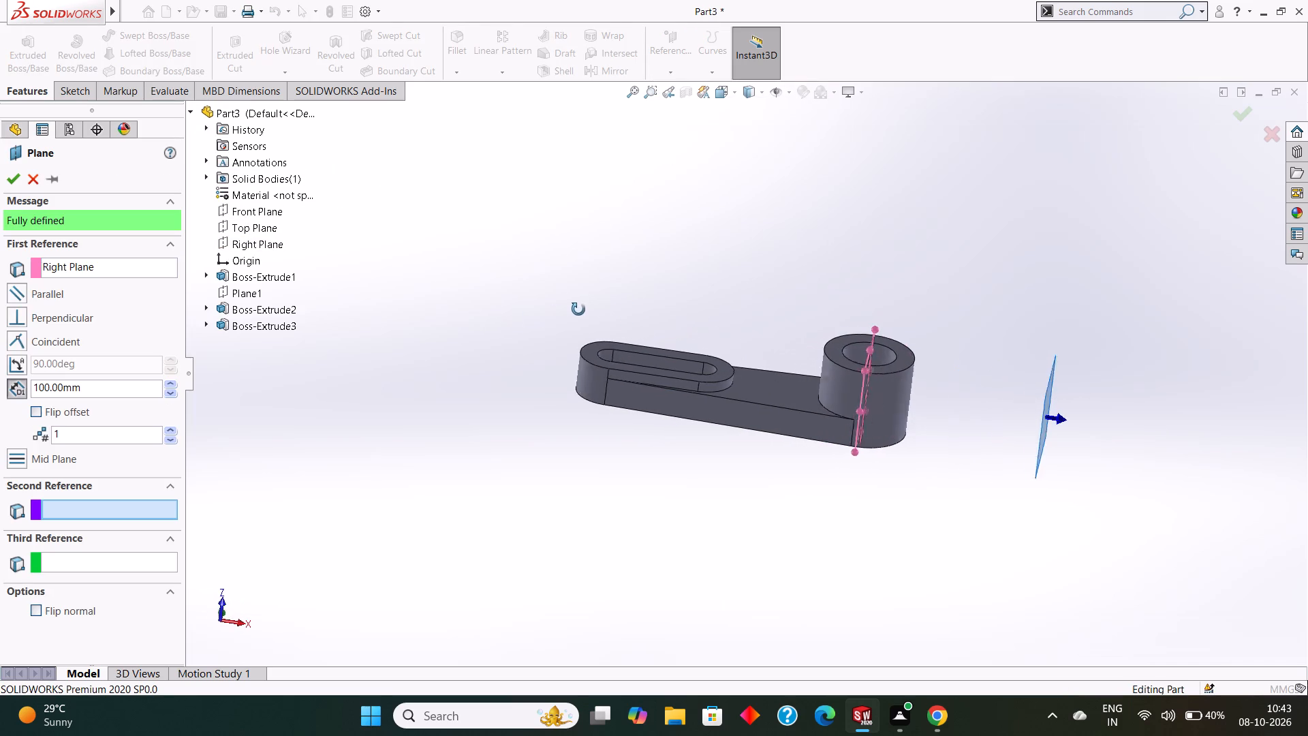
middle_drag(578, 309, 593, 298)
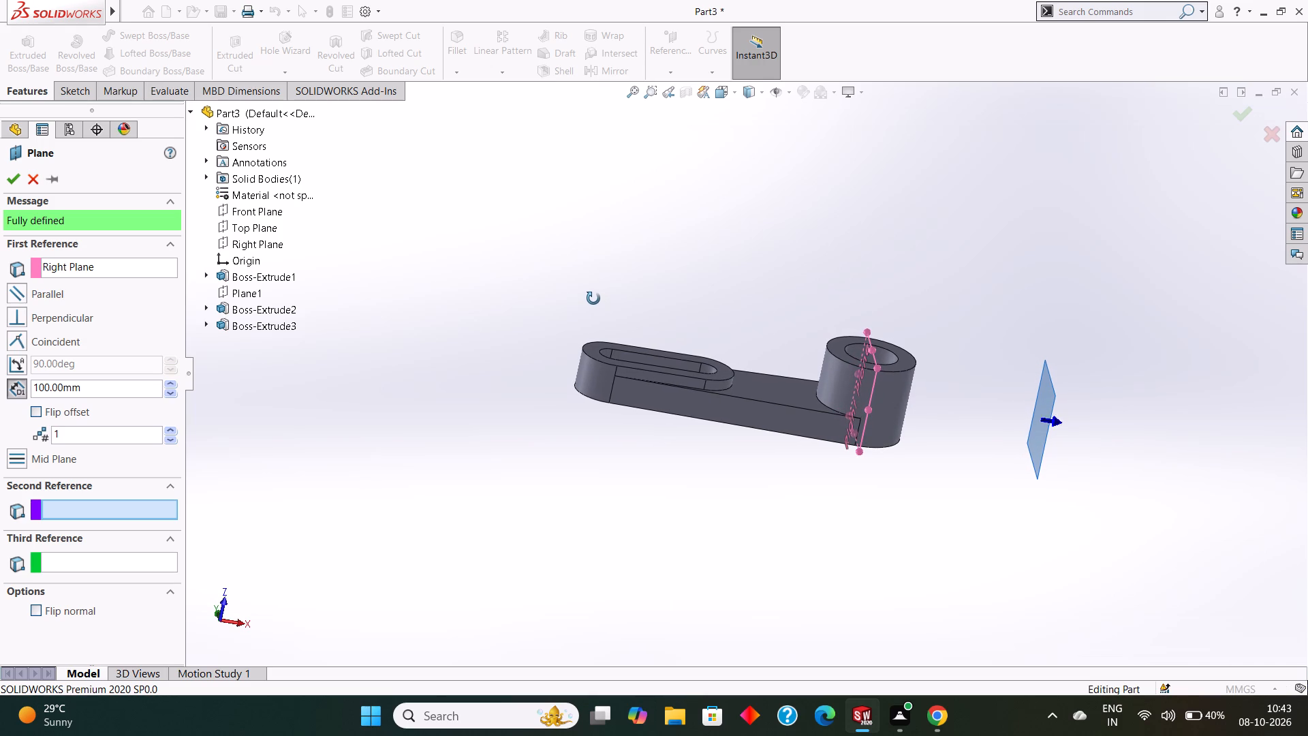
middle_drag(593, 298, 587, 290)
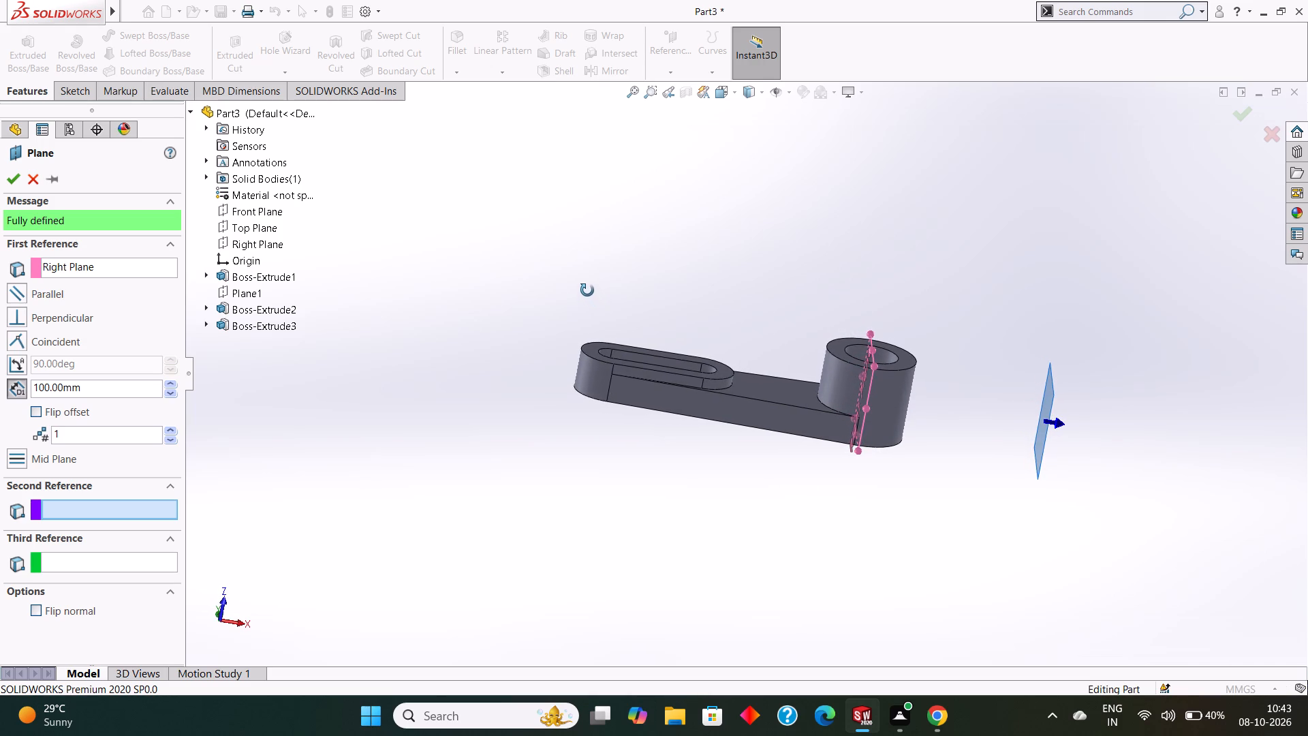
middle_drag(587, 290, 589, 283)
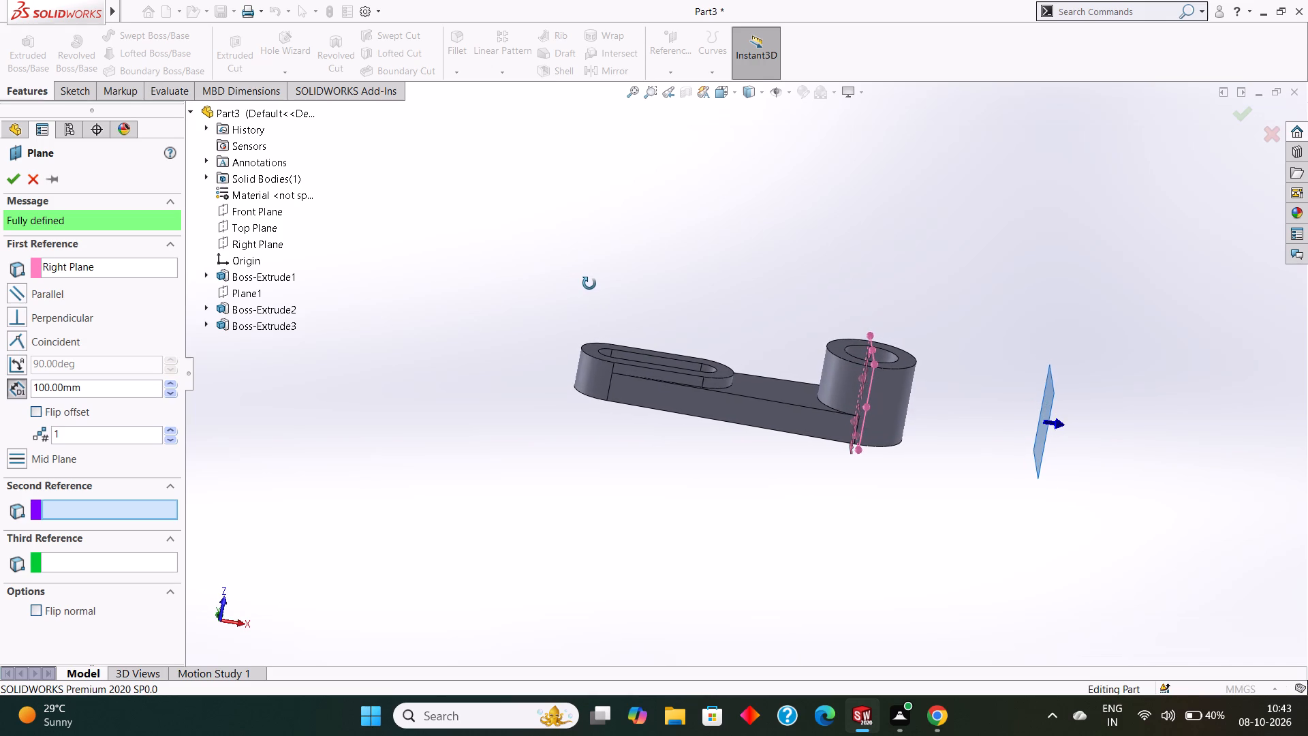
middle_drag(589, 283, 607, 289)
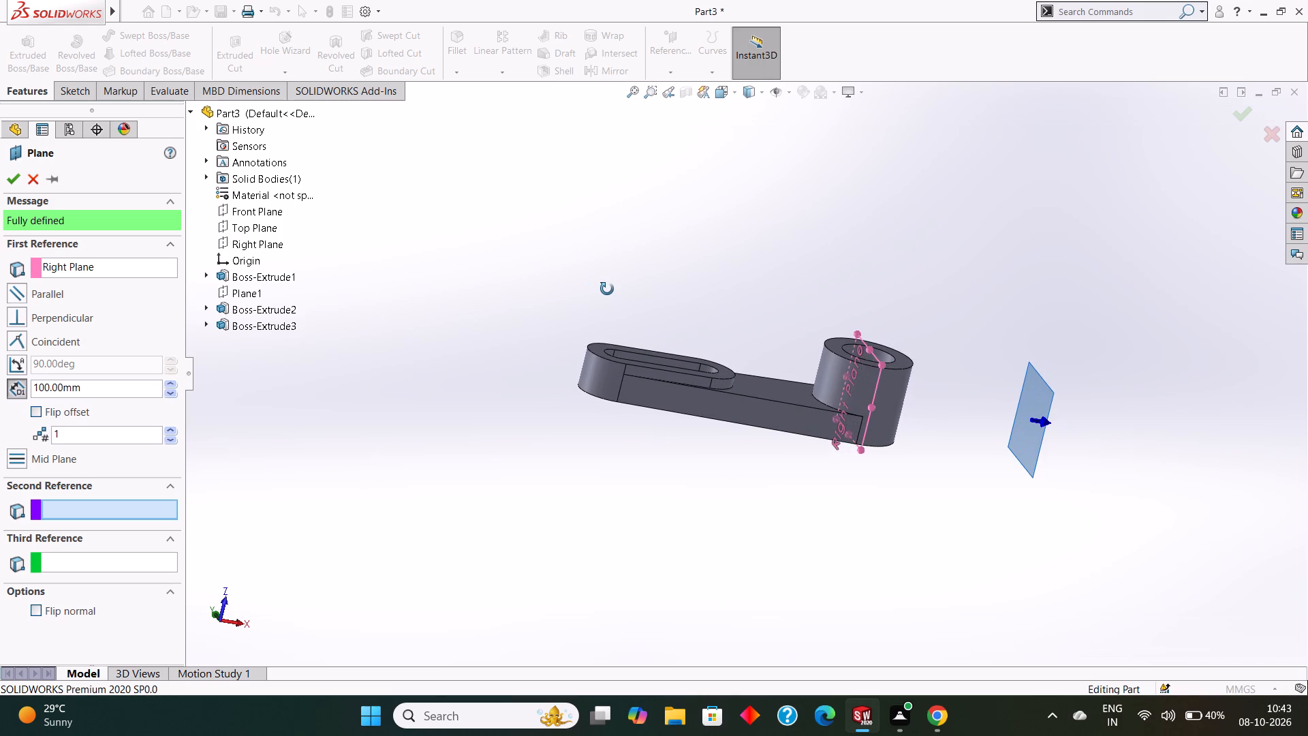
middle_drag(607, 289, 580, 295)
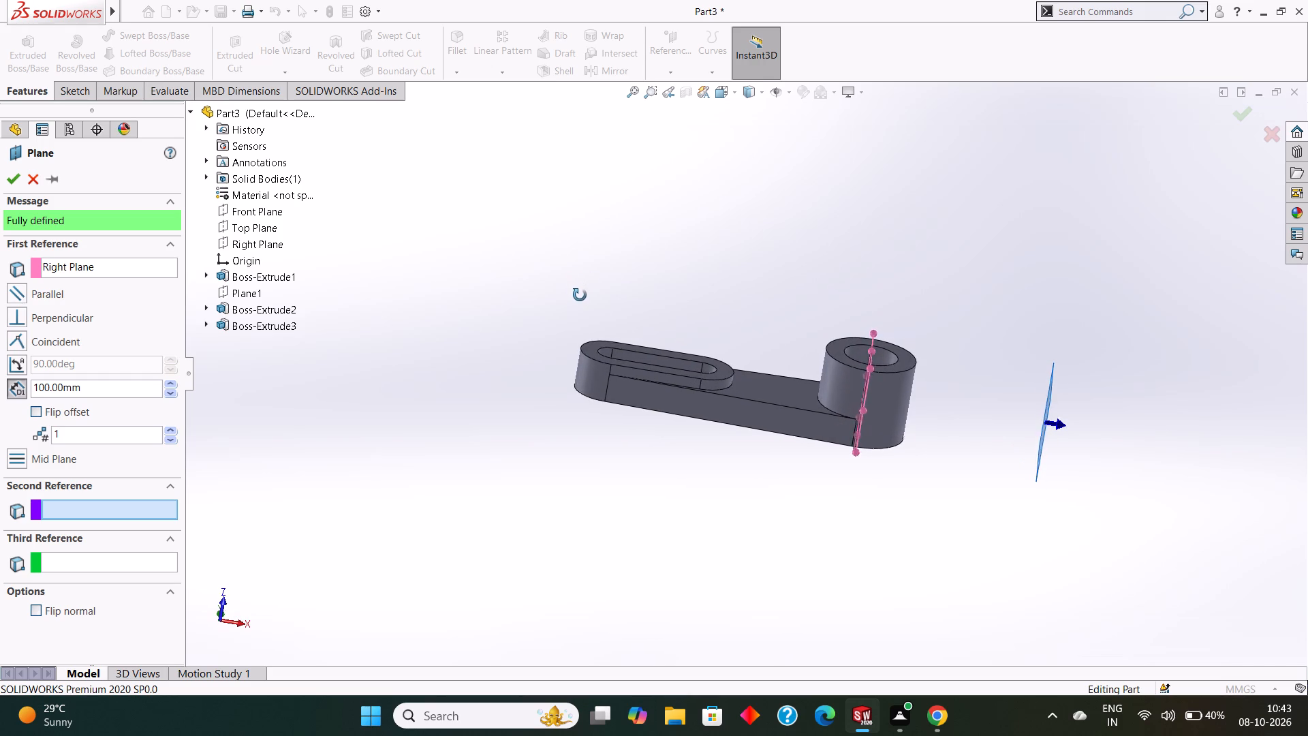
middle_drag(580, 295, 573, 296)
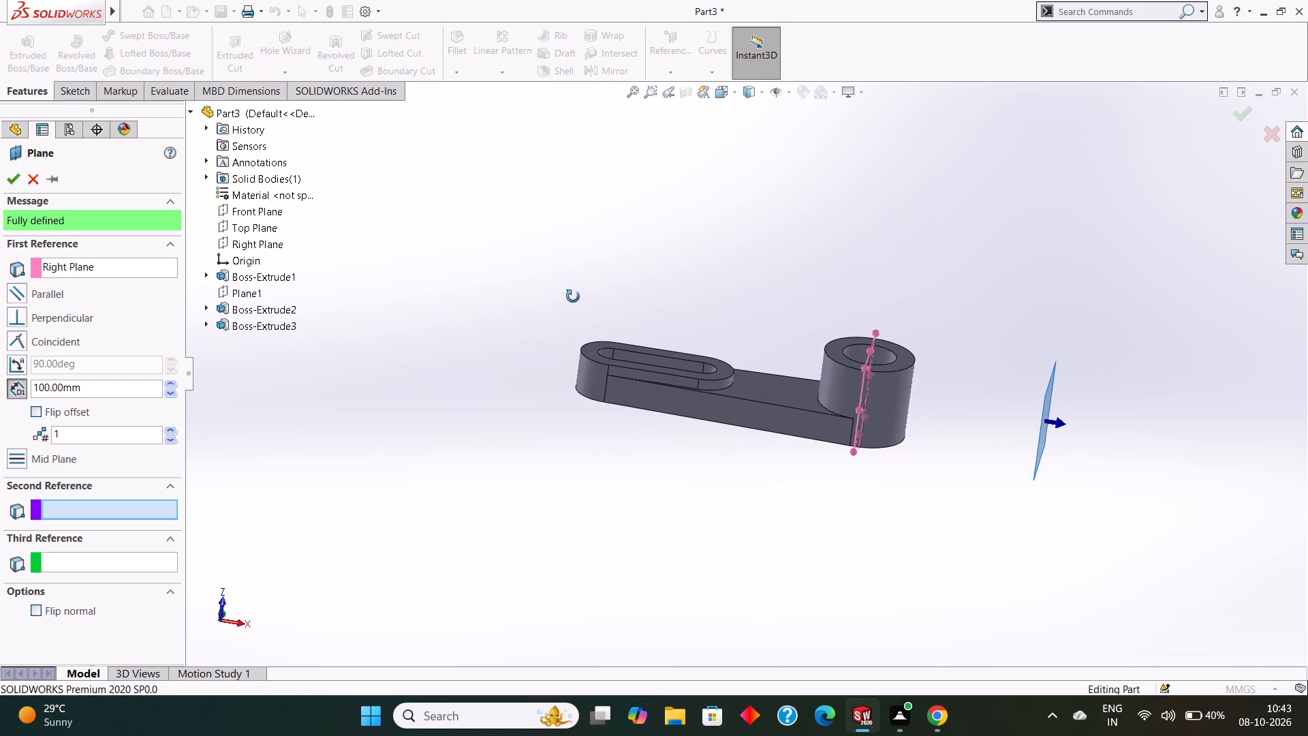
middle_drag(573, 296, 580, 288)
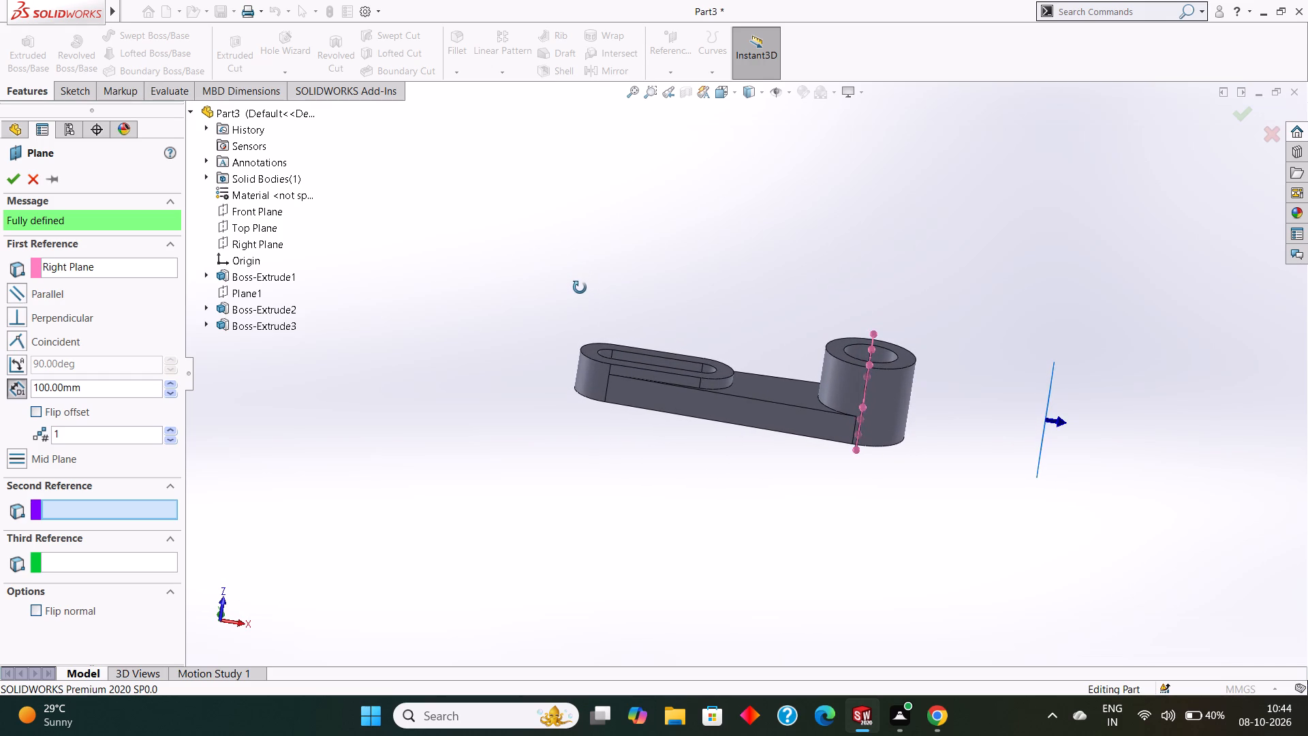
middle_drag(580, 288, 574, 301)
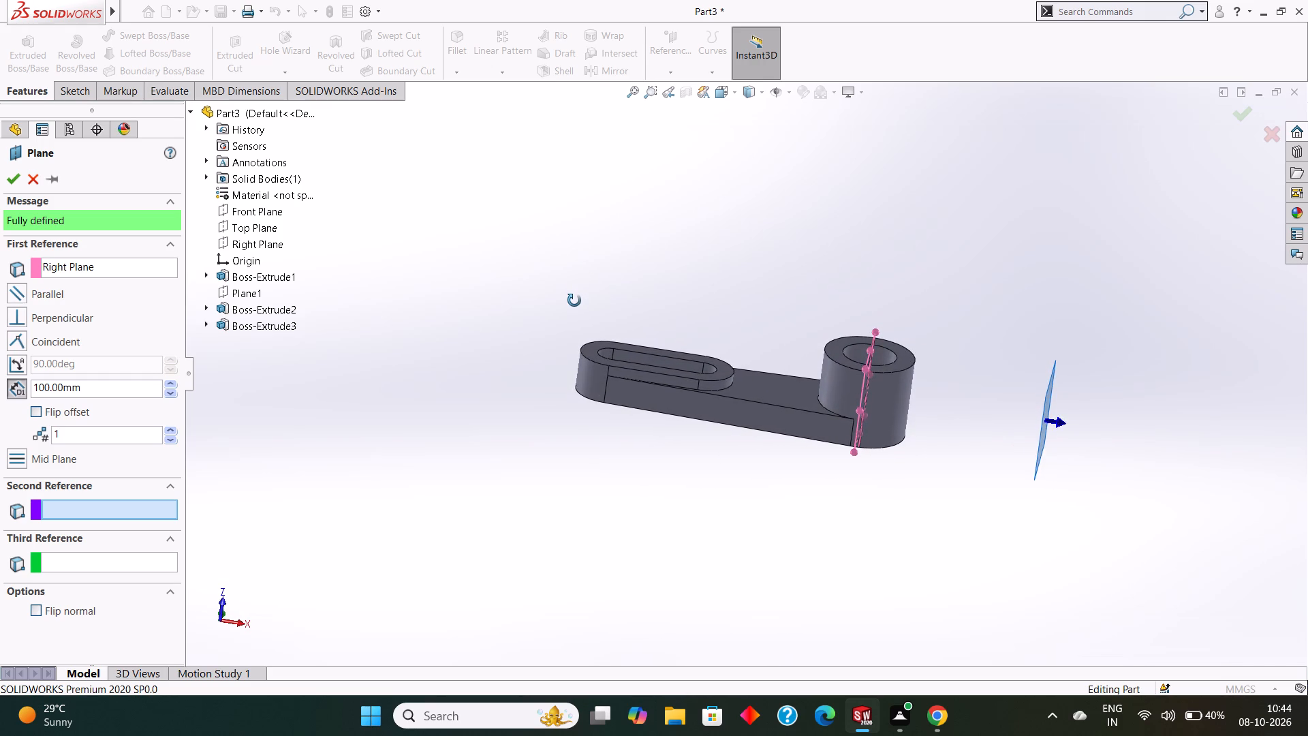
middle_drag(574, 301, 578, 296)
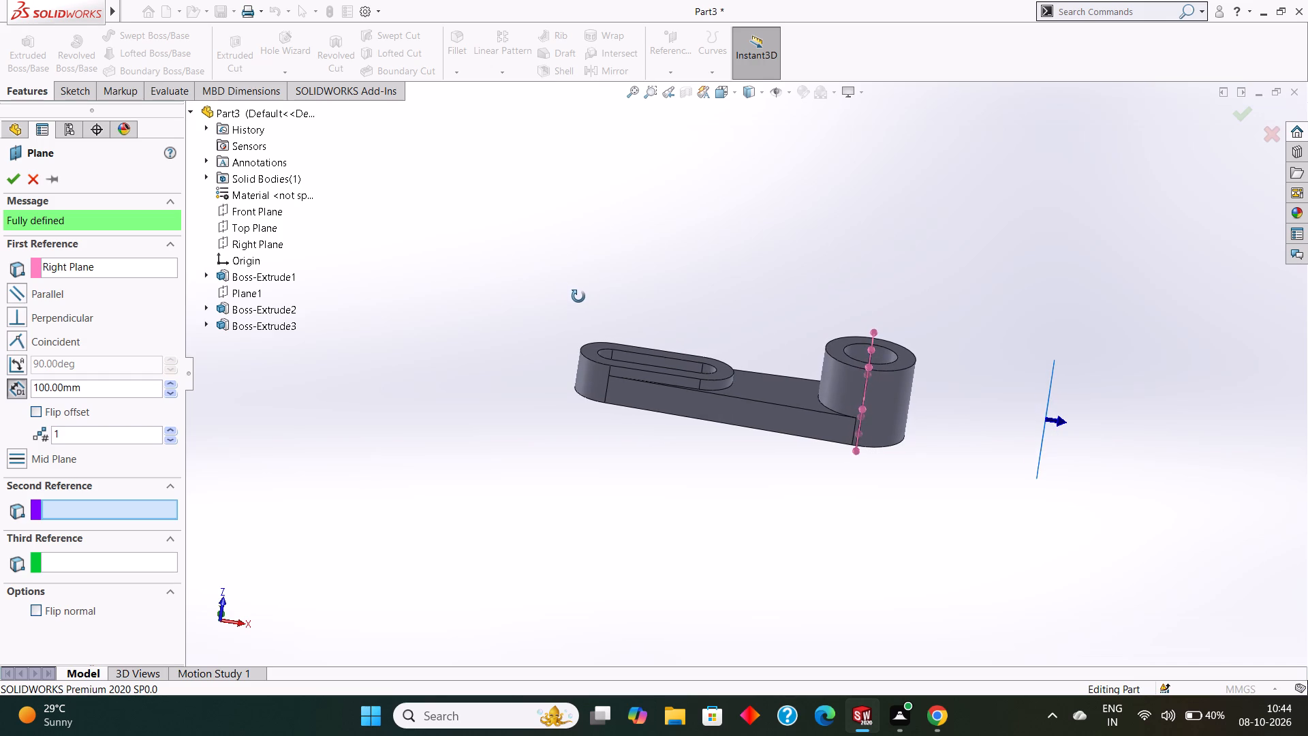
middle_drag(578, 296, 574, 361)
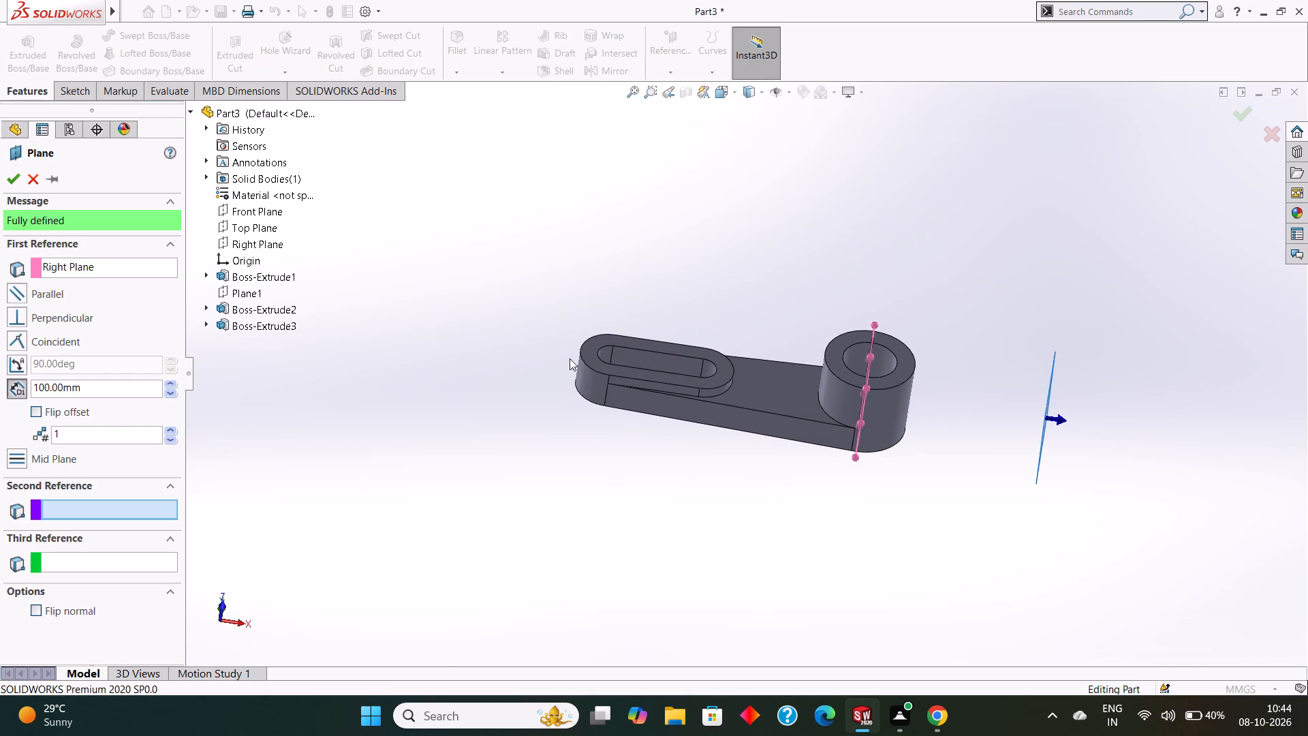
click(88, 384)
drag(118, 386, 40, 376)
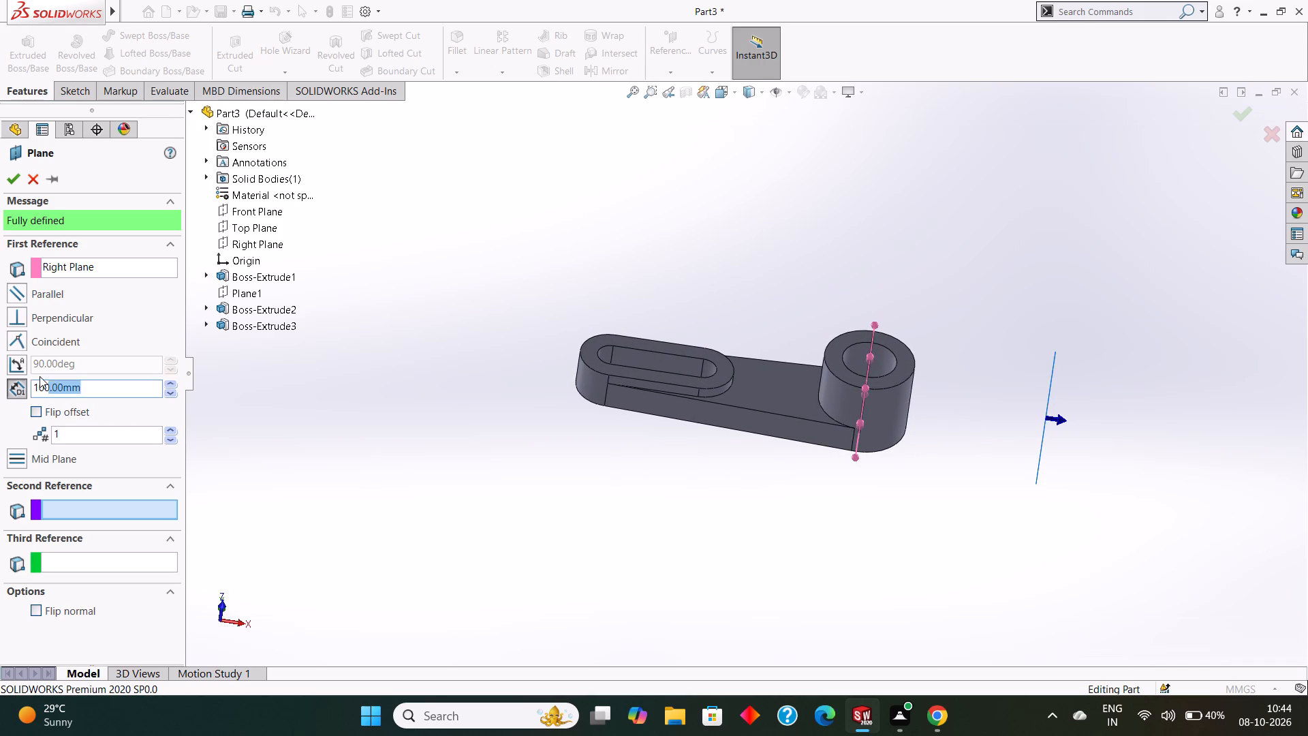
drag(40, 376, 21, 375)
text(25)
key(Return)
click(13, 185)
middle_drag(1112, 425, 1110, 422)
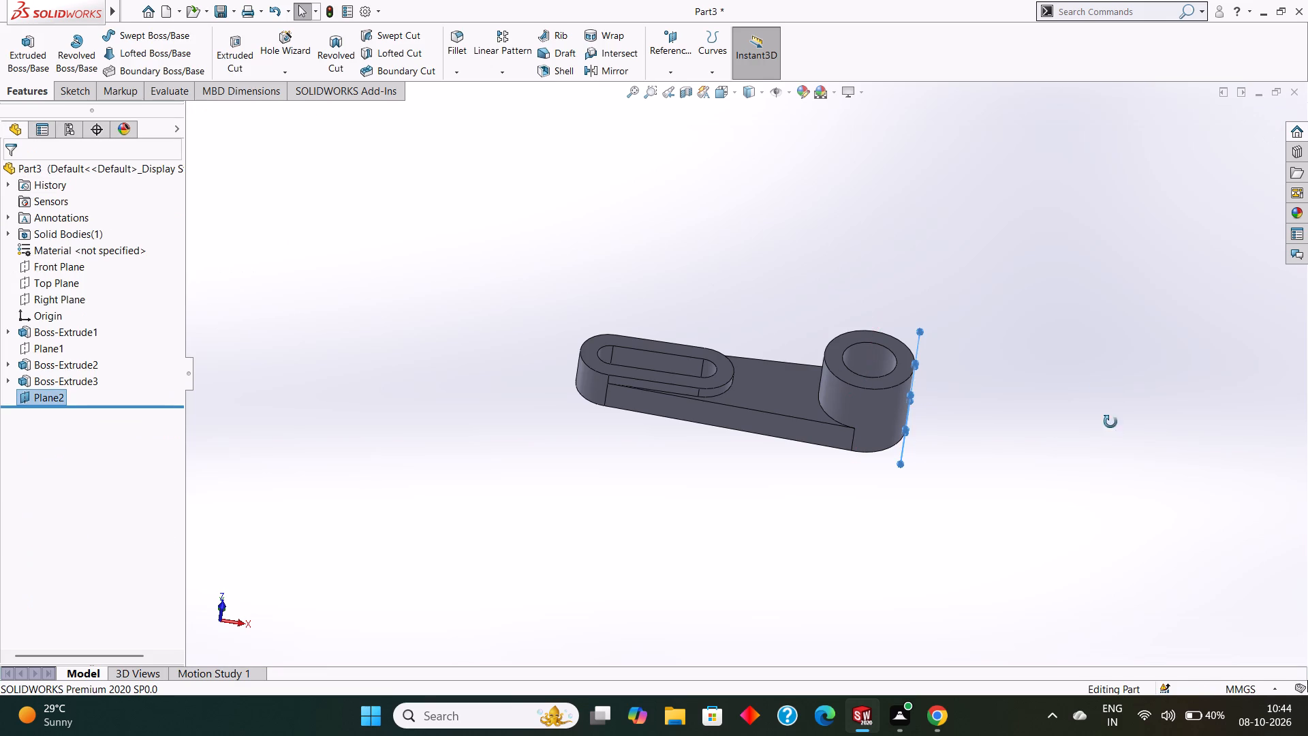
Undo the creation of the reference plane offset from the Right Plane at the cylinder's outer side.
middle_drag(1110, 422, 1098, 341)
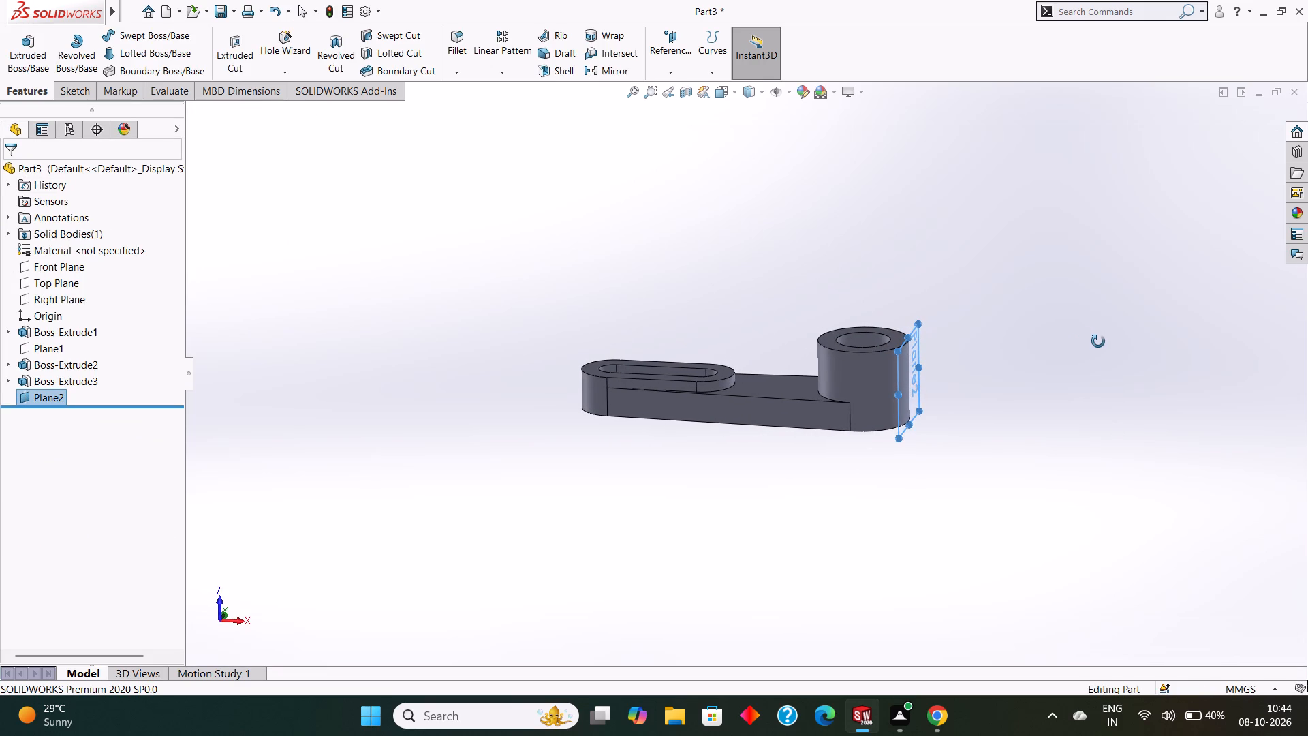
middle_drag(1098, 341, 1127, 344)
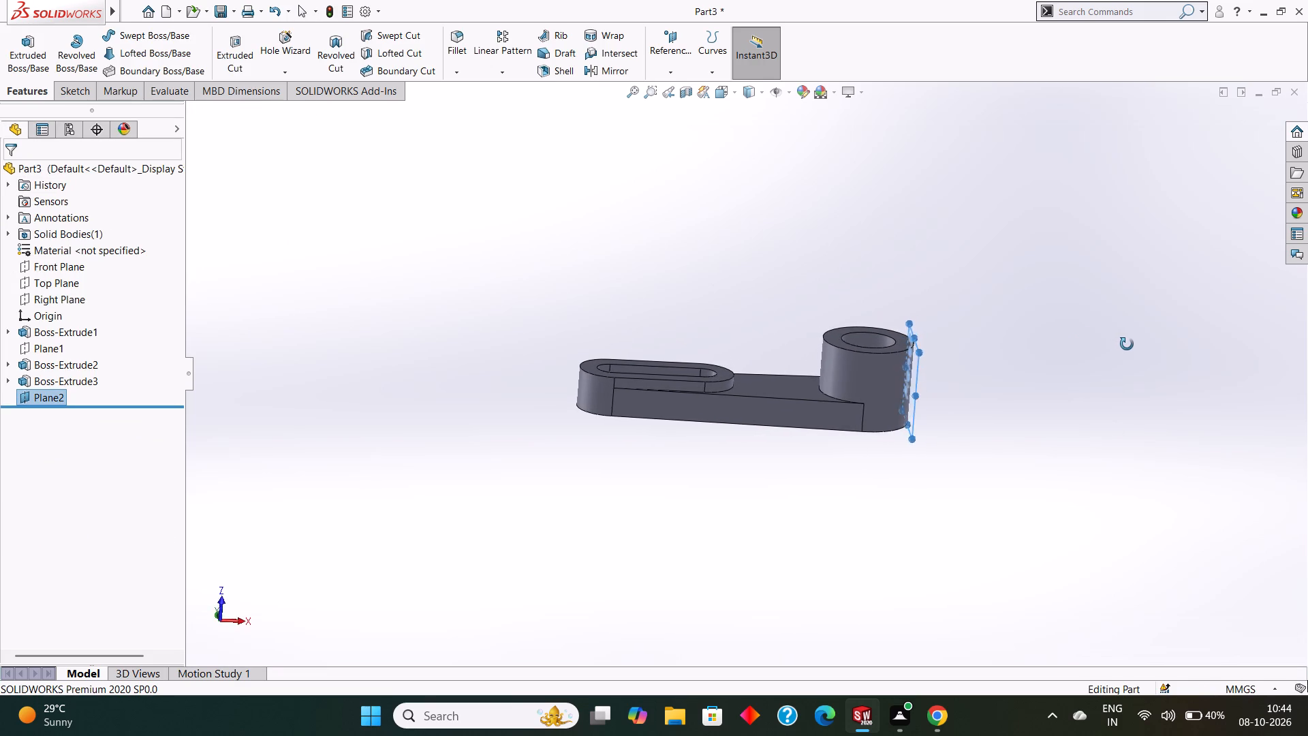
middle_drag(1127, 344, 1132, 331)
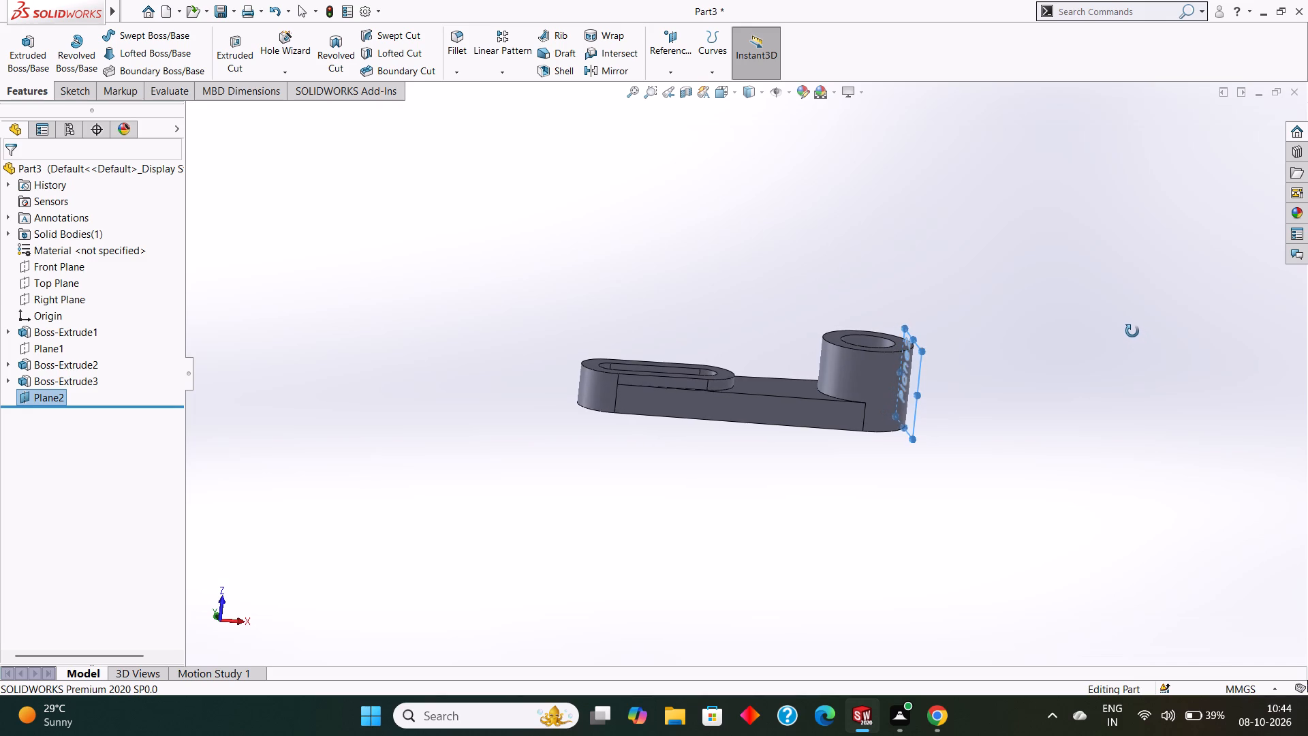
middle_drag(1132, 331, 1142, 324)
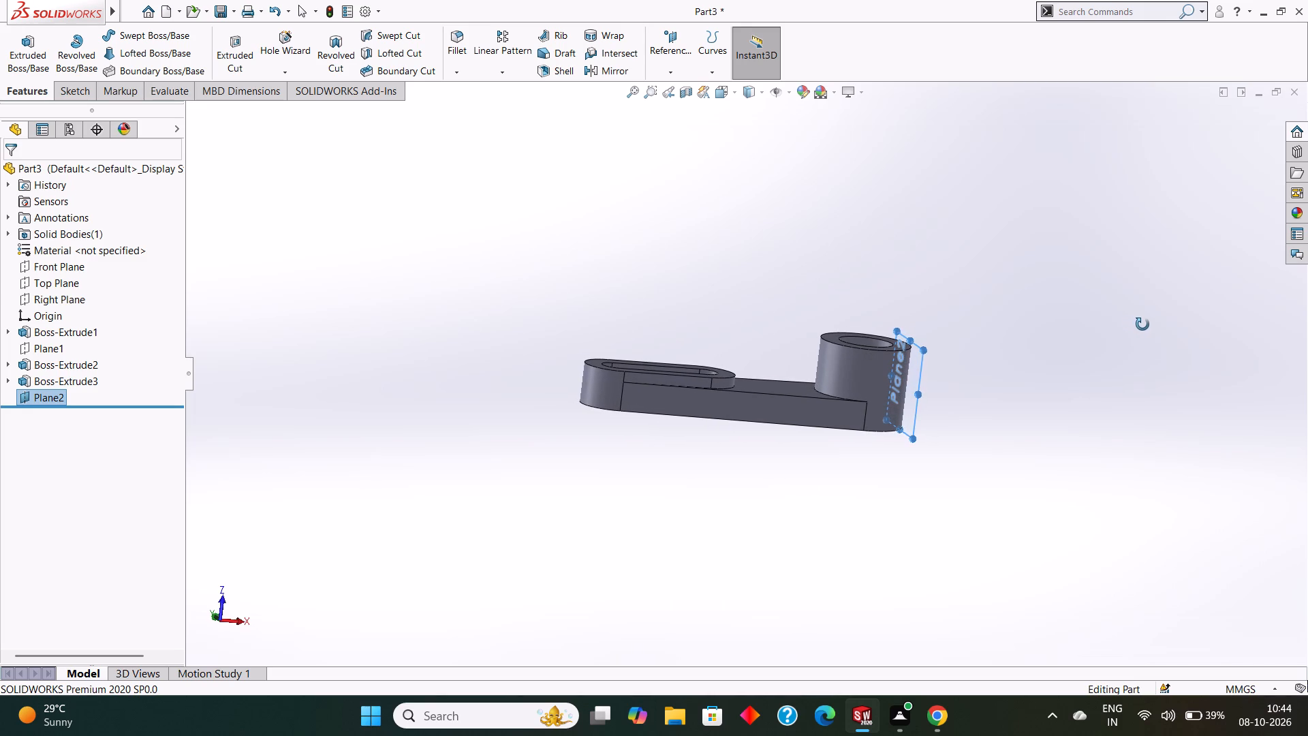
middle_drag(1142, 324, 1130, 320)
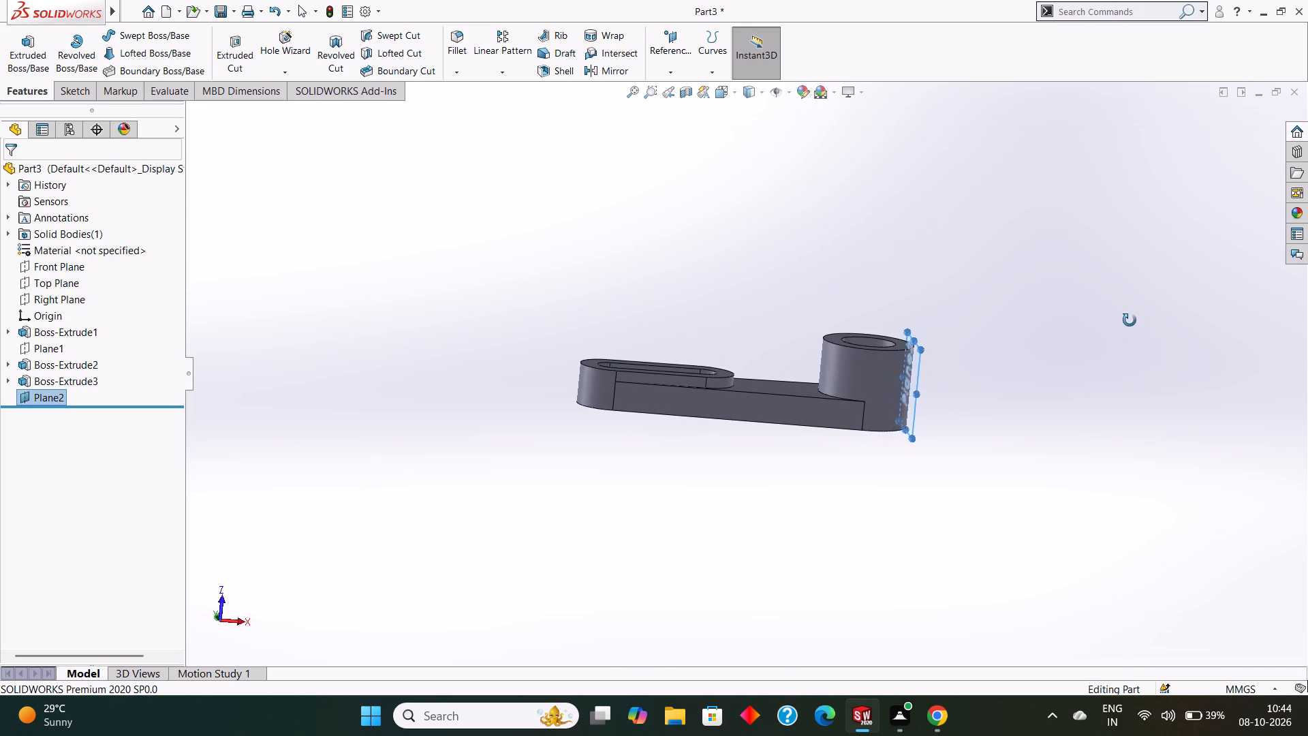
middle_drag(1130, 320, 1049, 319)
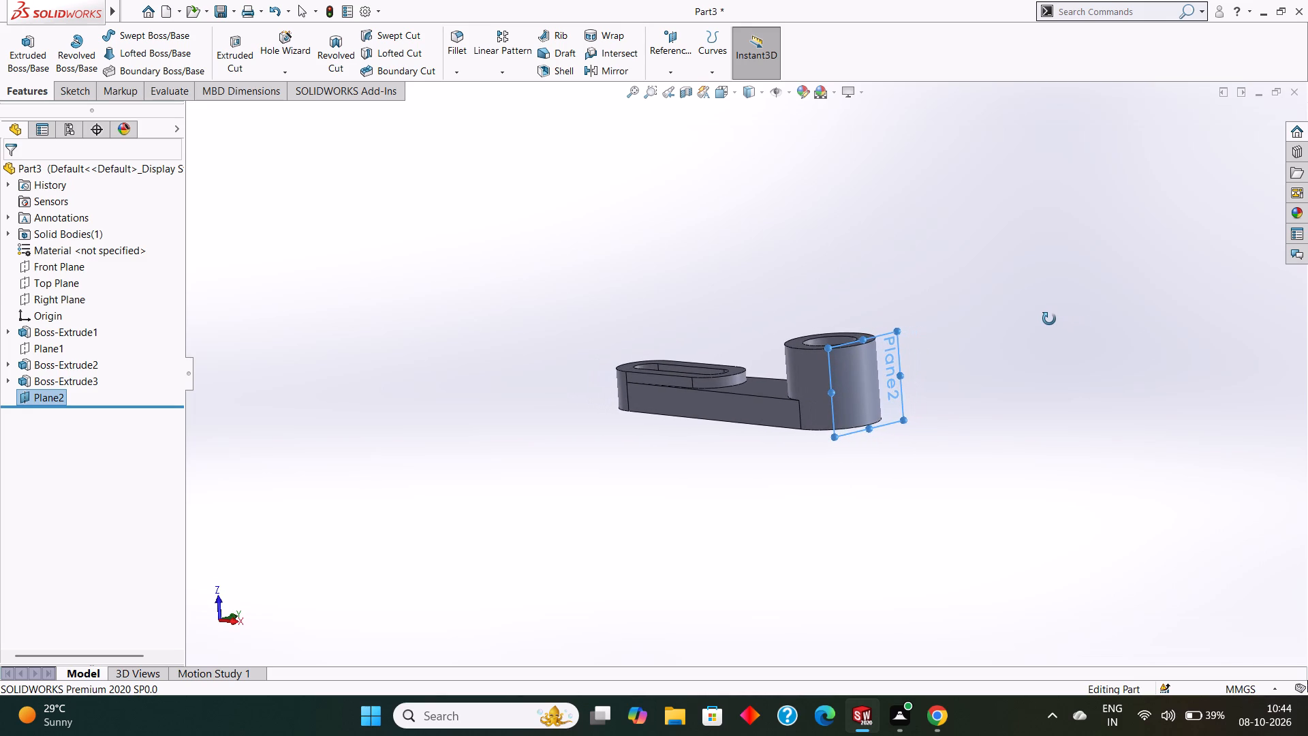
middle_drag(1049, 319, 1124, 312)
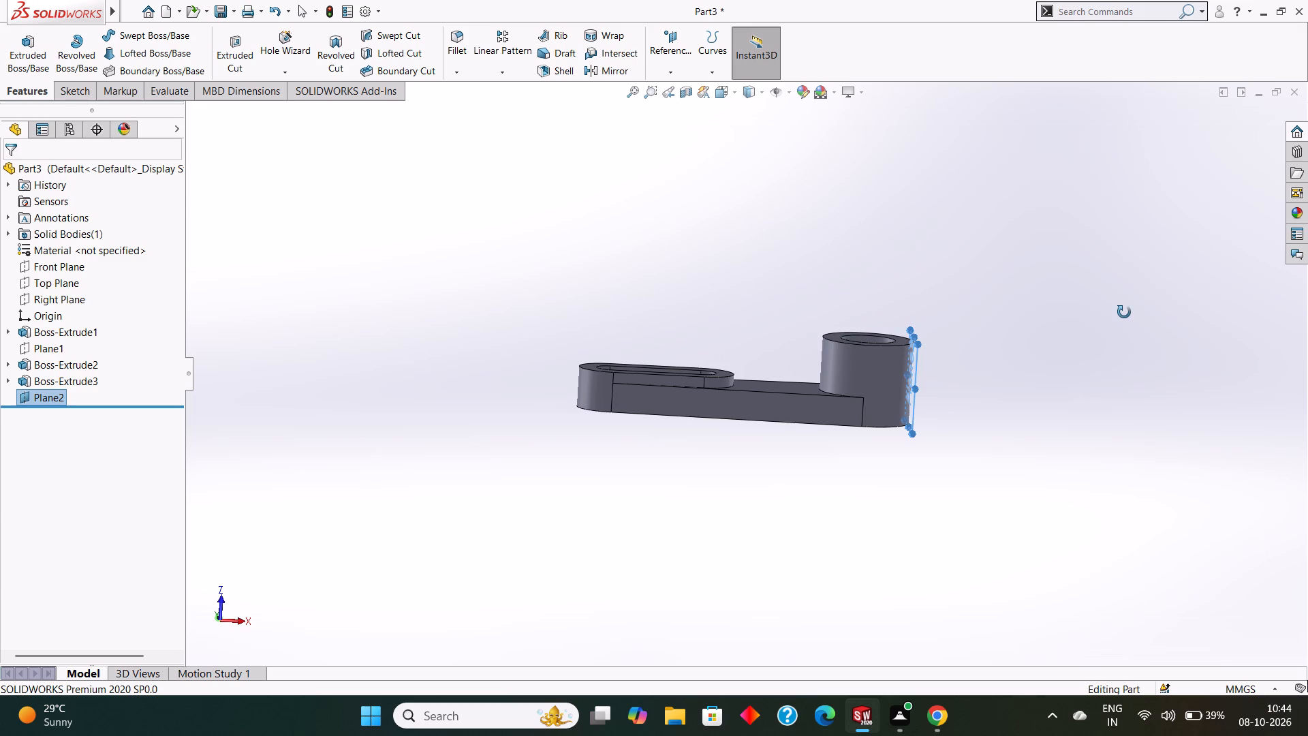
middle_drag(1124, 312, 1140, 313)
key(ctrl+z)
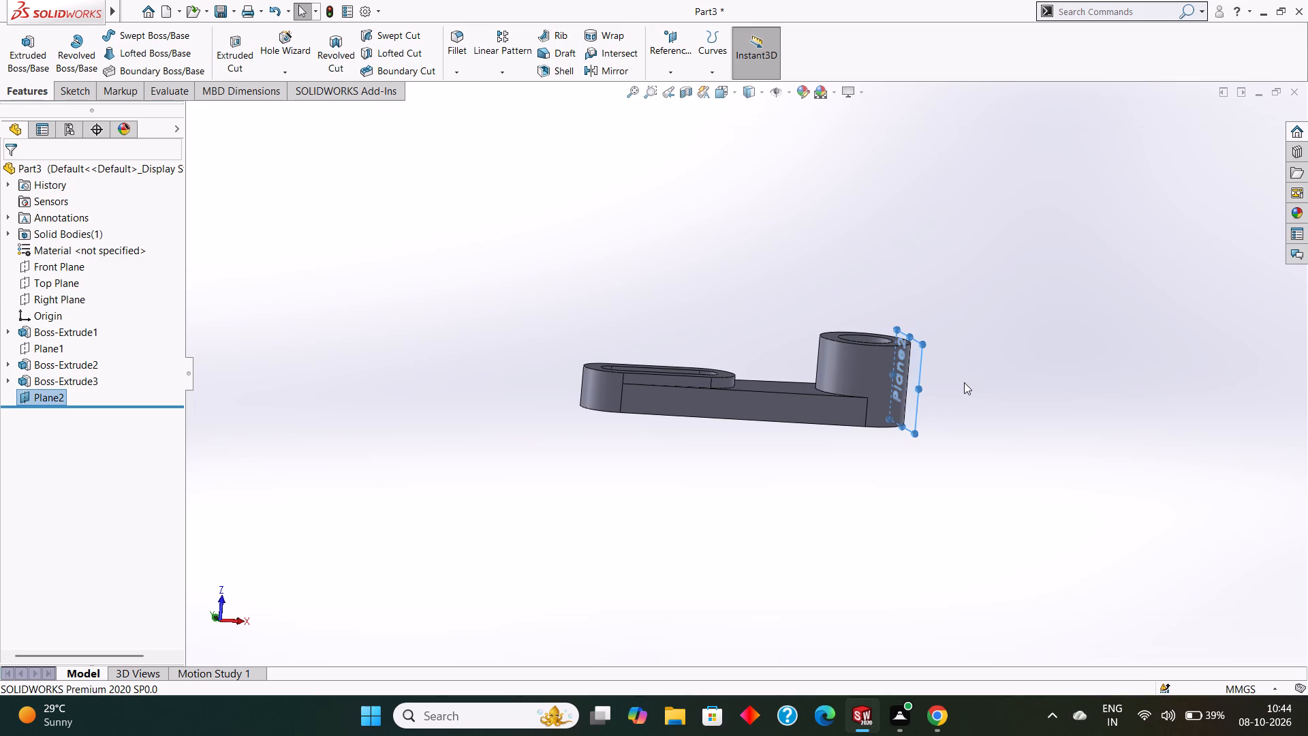
Examine the hollow cylinder and its connecting arm from low side angles.
middle_drag(938, 420, 982, 375)
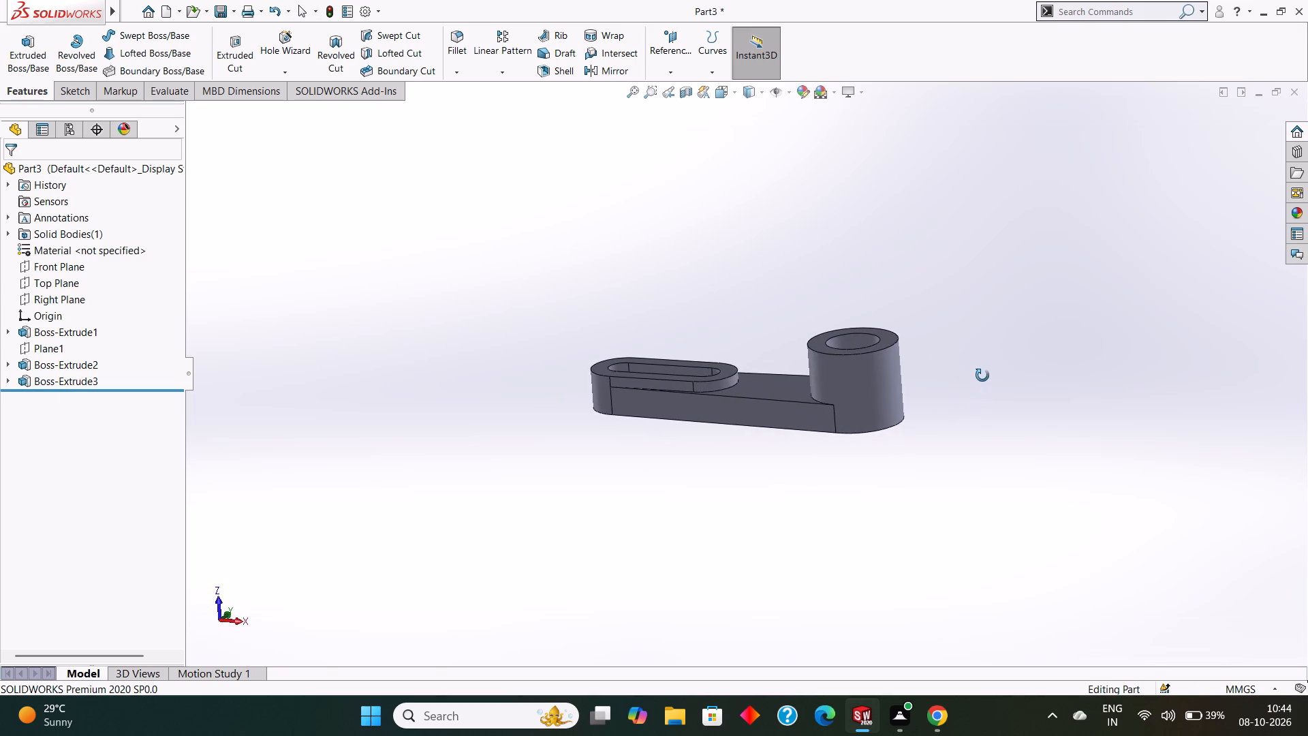
middle_drag(982, 375, 991, 378)
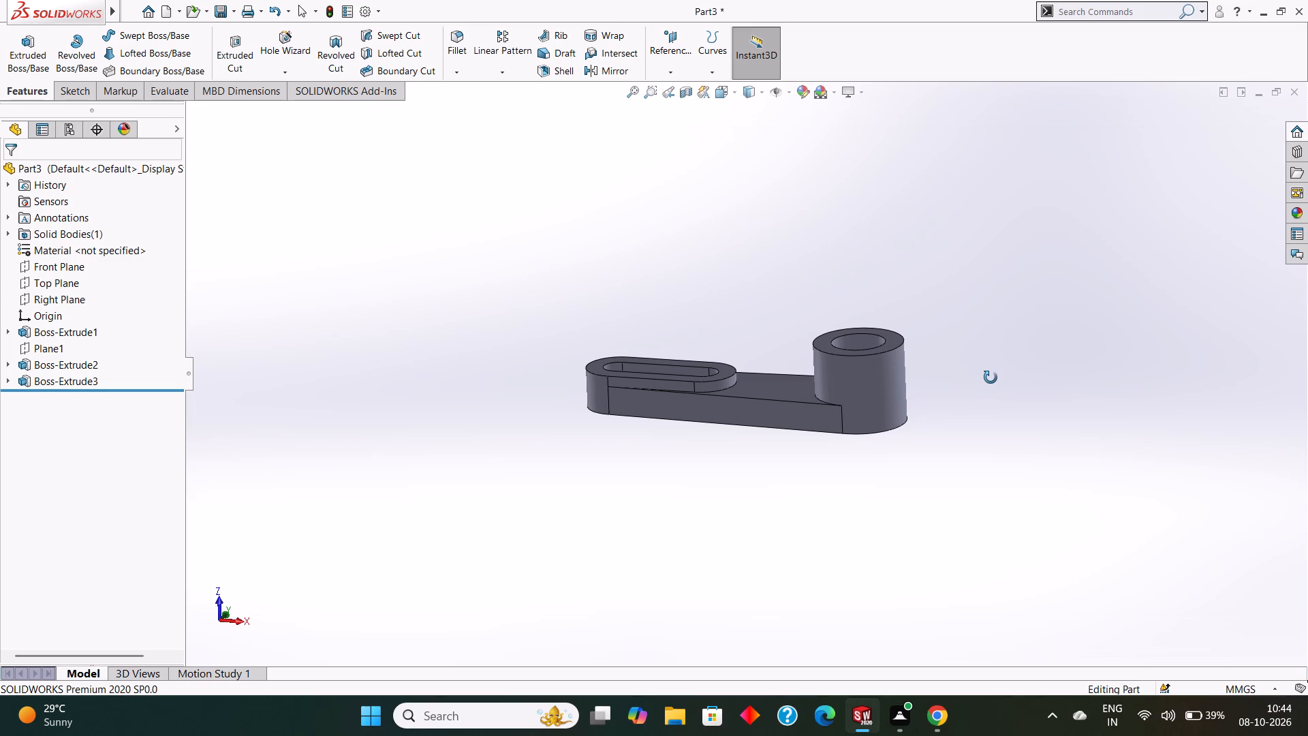
middle_drag(991, 378, 991, 377)
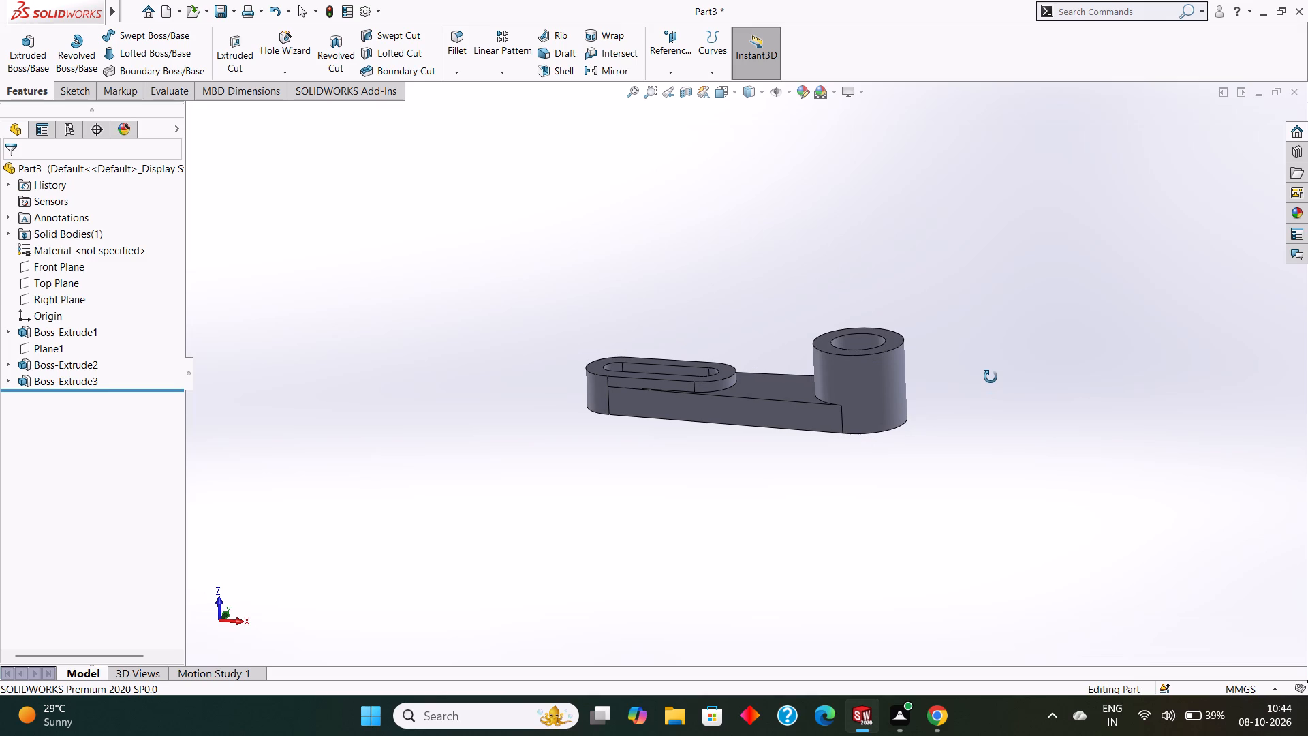
middle_drag(991, 377, 993, 384)
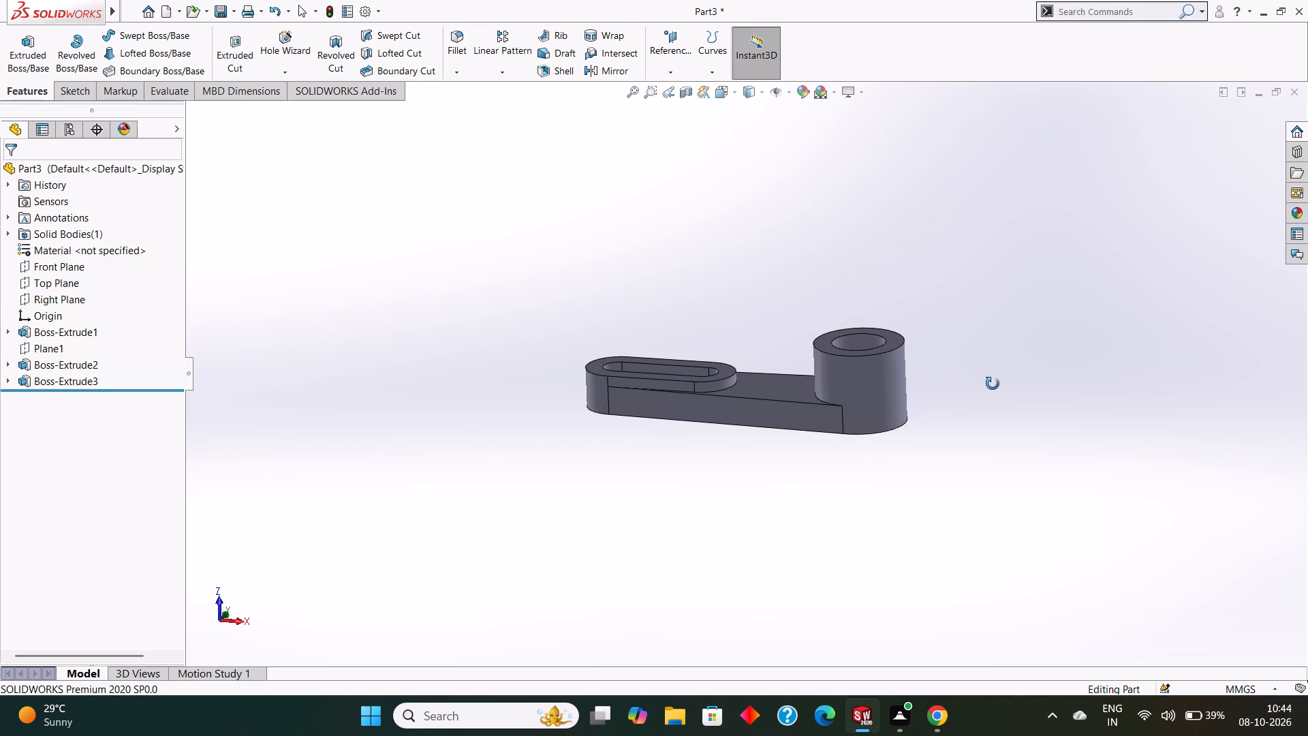
middle_drag(993, 384, 993, 383)
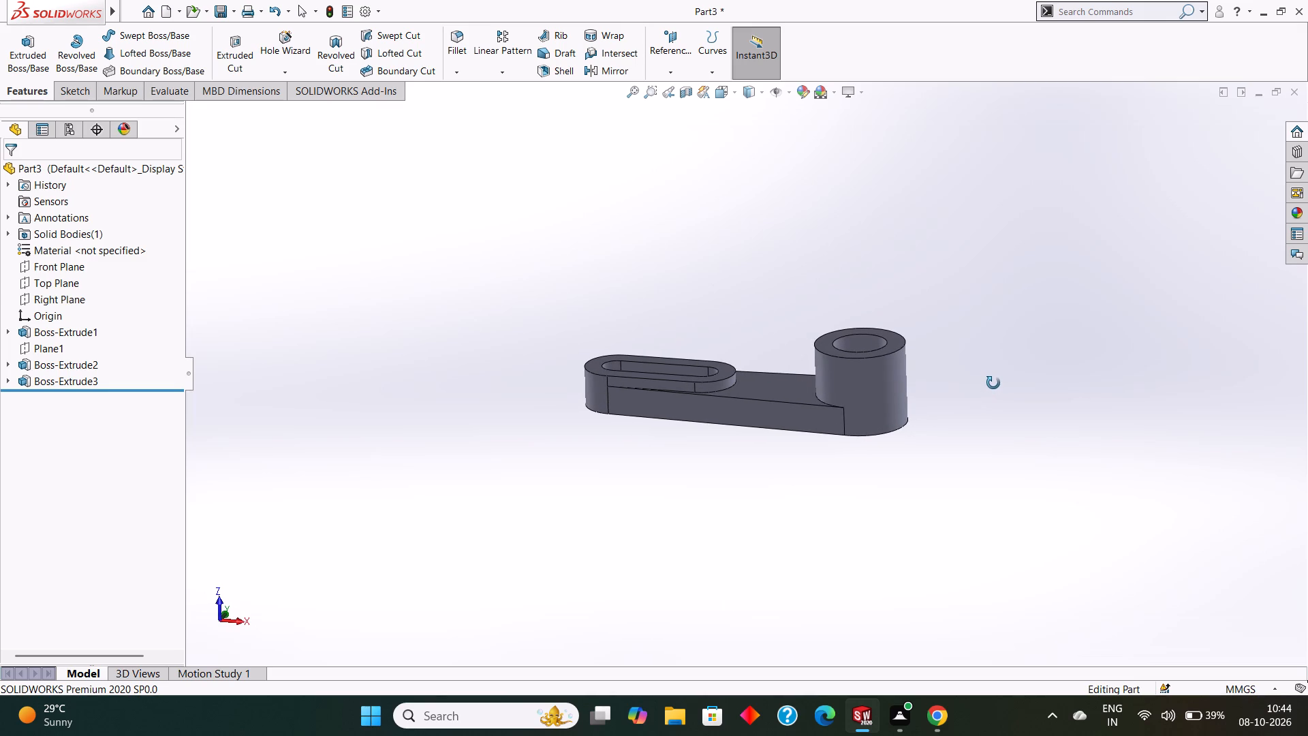
middle_drag(993, 383, 993, 382)
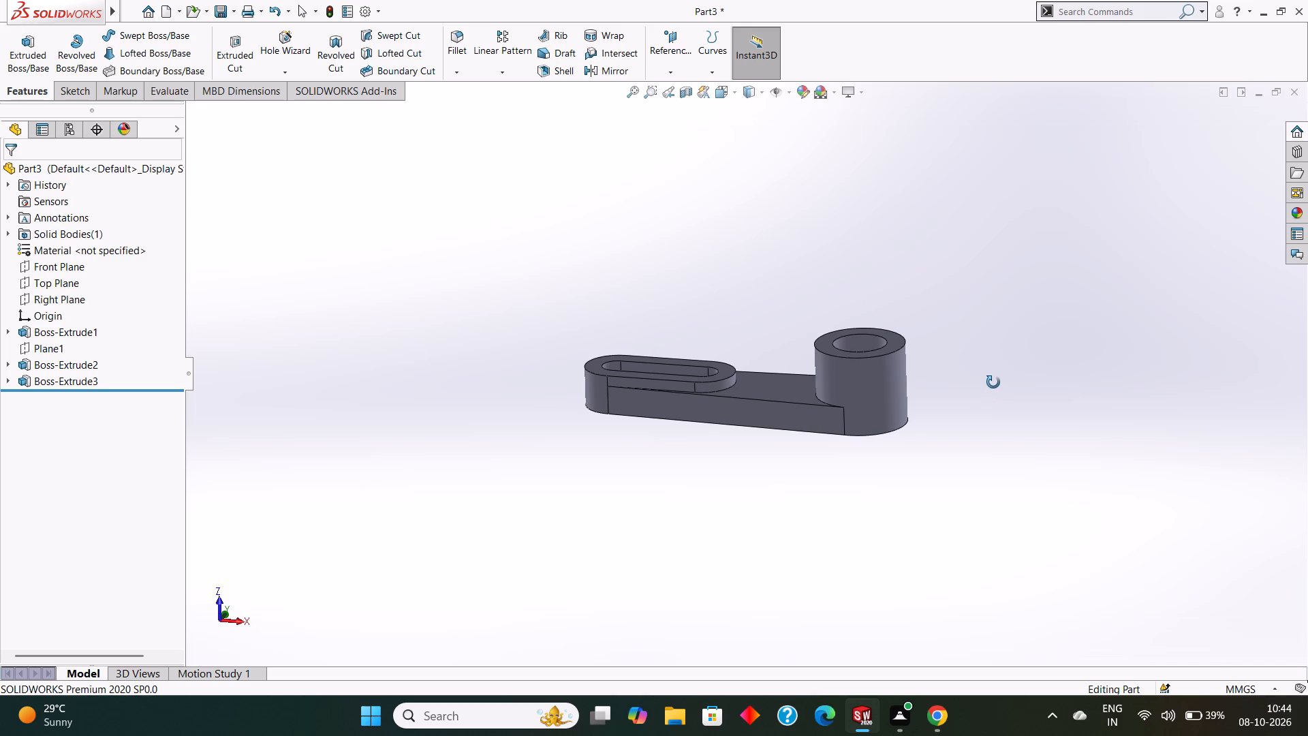
middle_drag(993, 382, 993, 382)
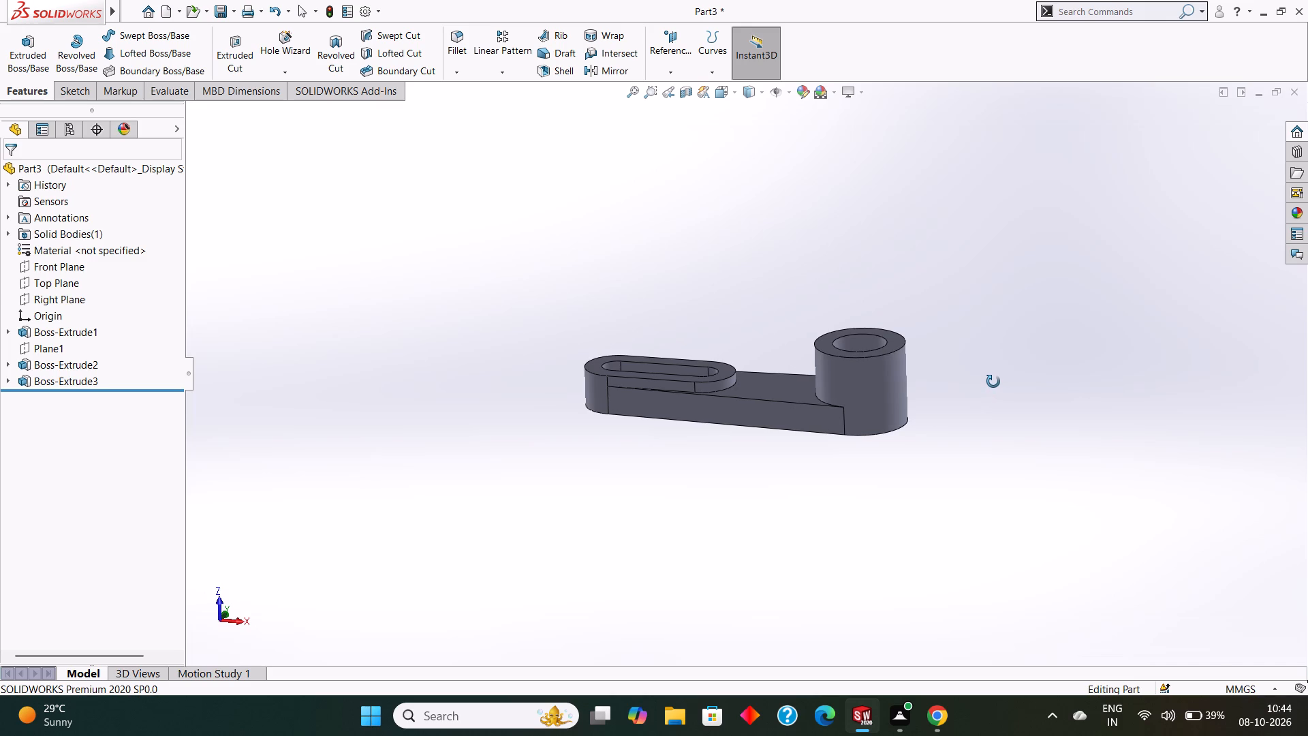
middle_drag(993, 382, 1004, 377)
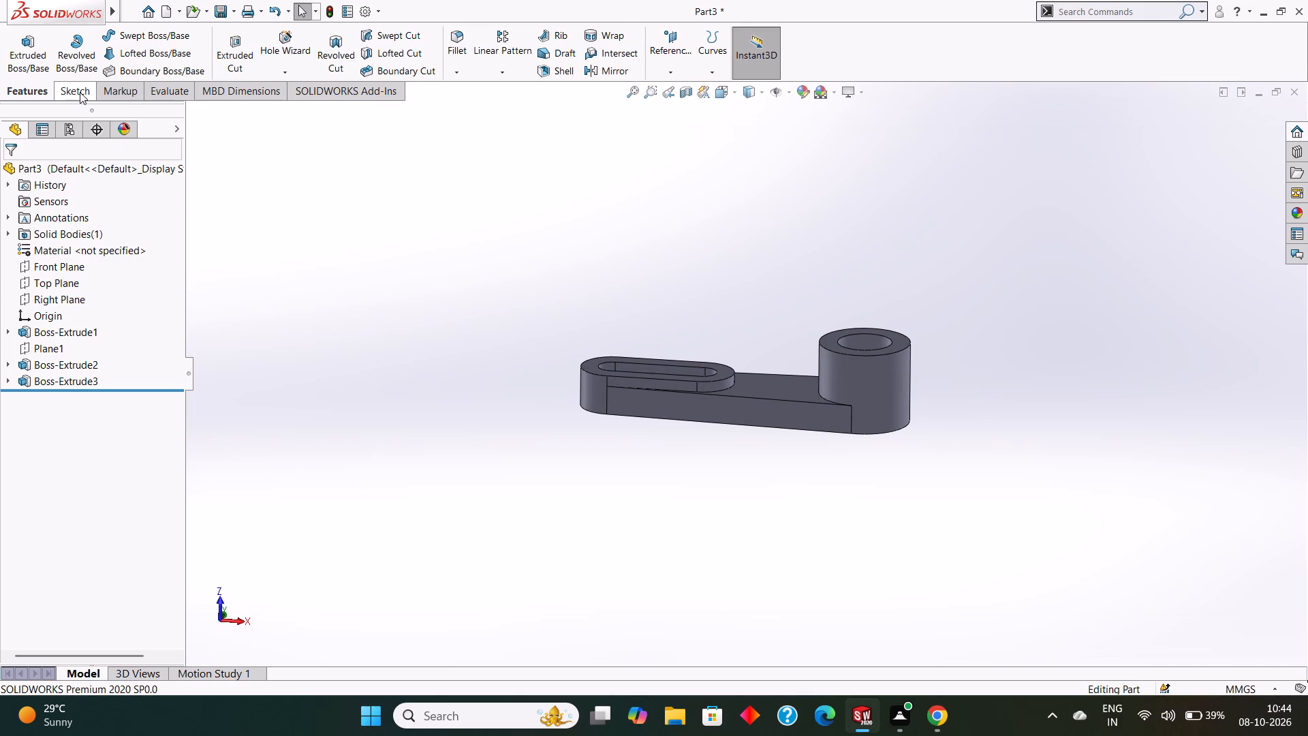
middle_drag(976, 325, 977, 325)
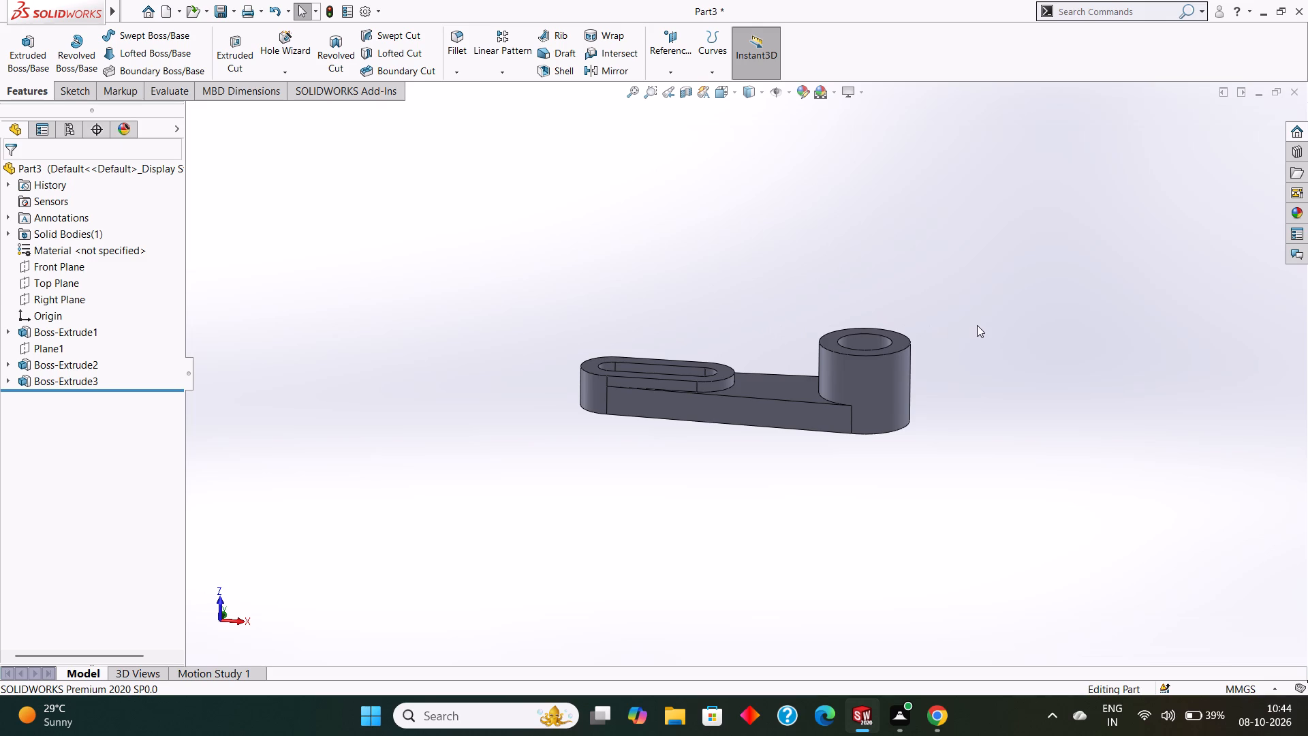
middle_drag(977, 325, 961, 300)
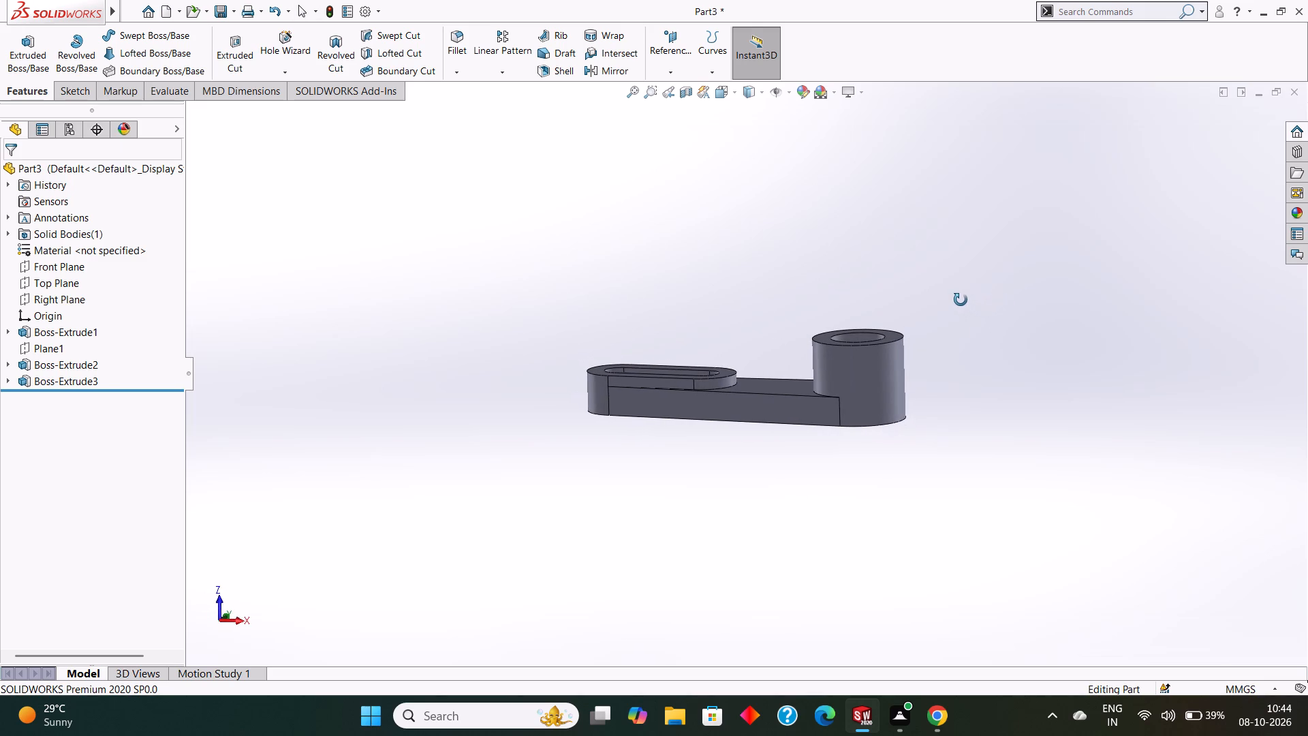
middle_drag(961, 300, 994, 293)
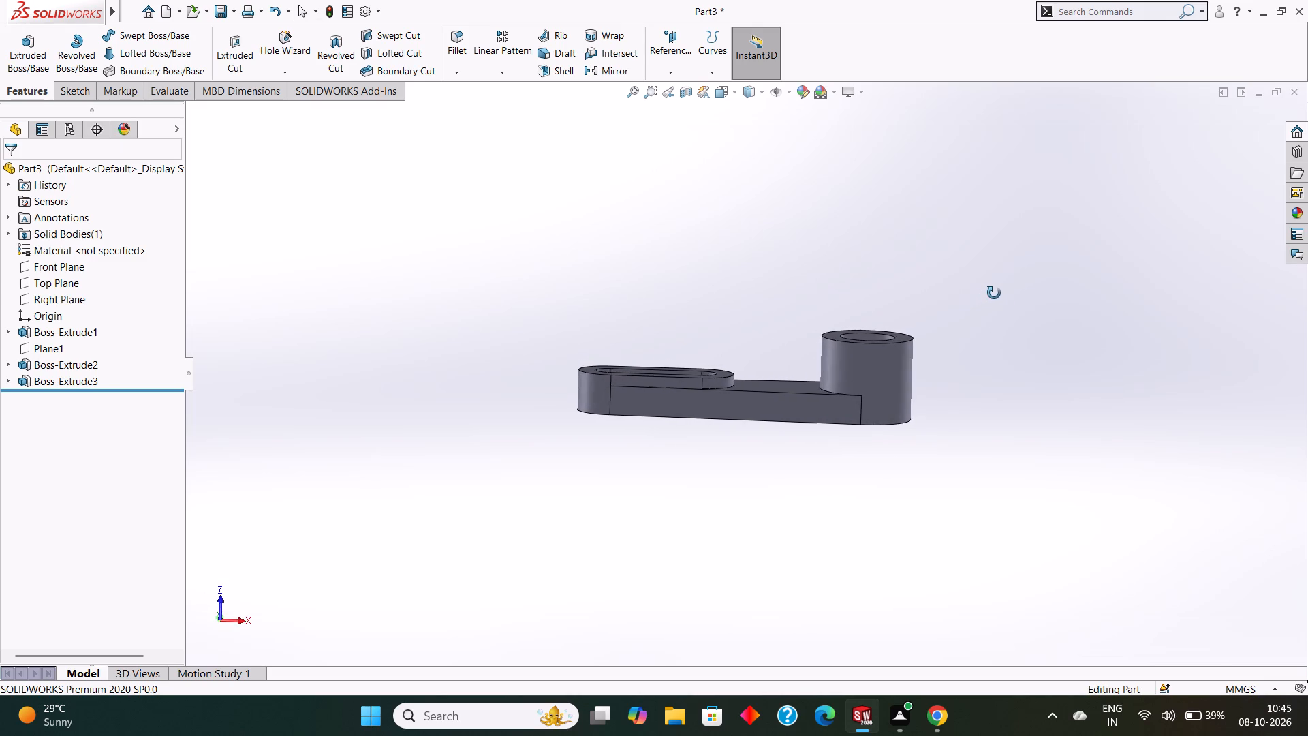
middle_drag(994, 293, 1016, 290)
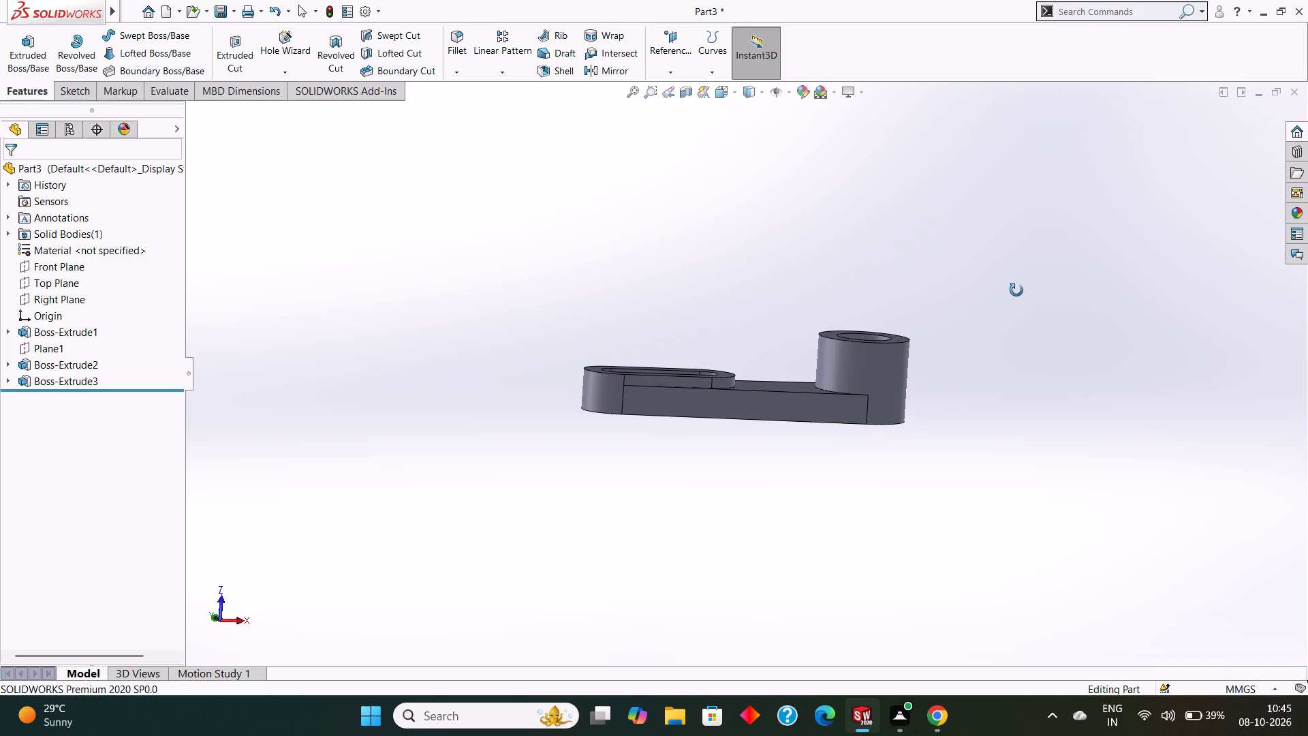
middle_drag(1016, 290, 1024, 291)
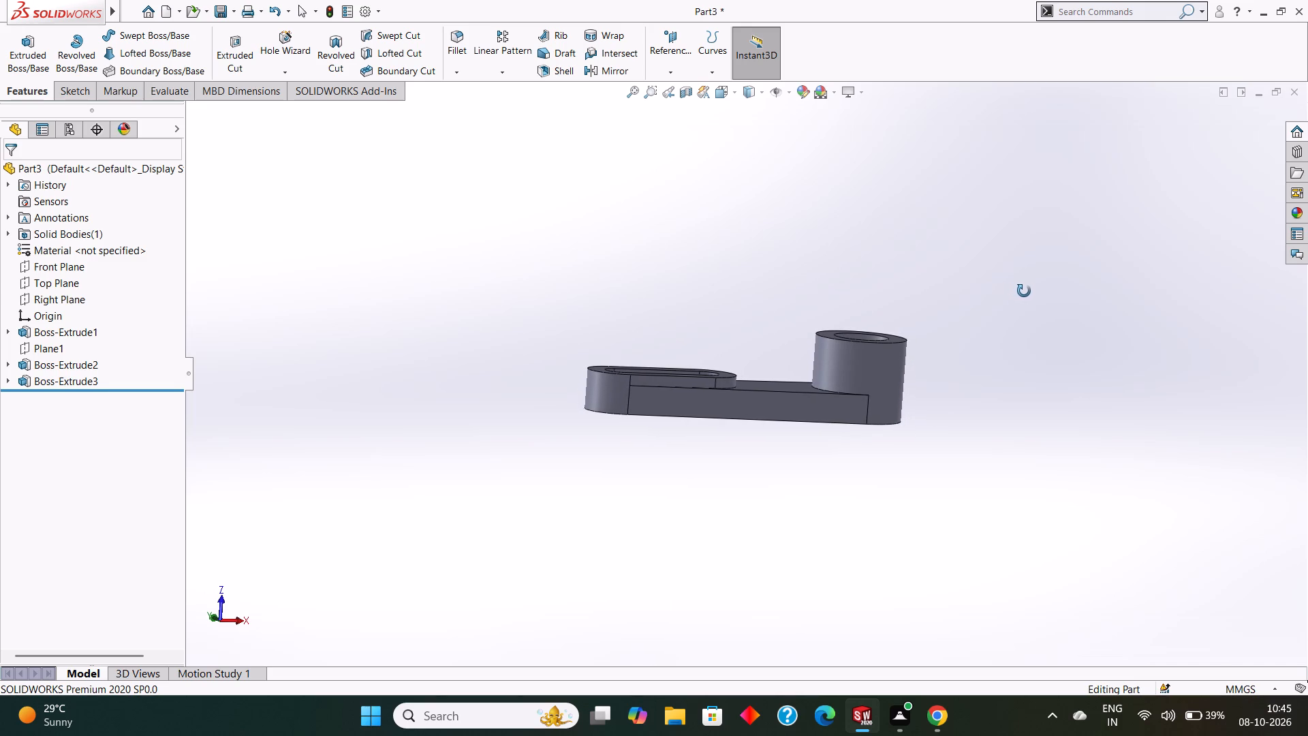
middle_drag(1024, 291, 1016, 286)
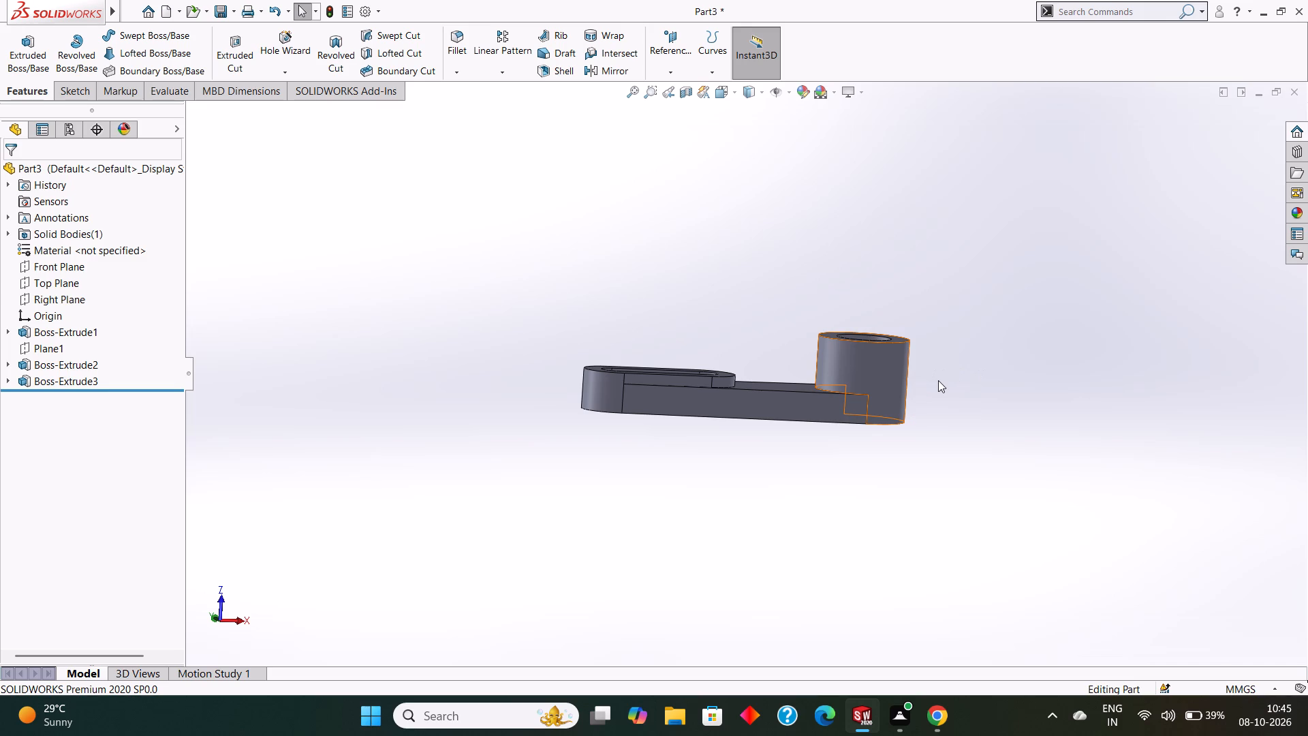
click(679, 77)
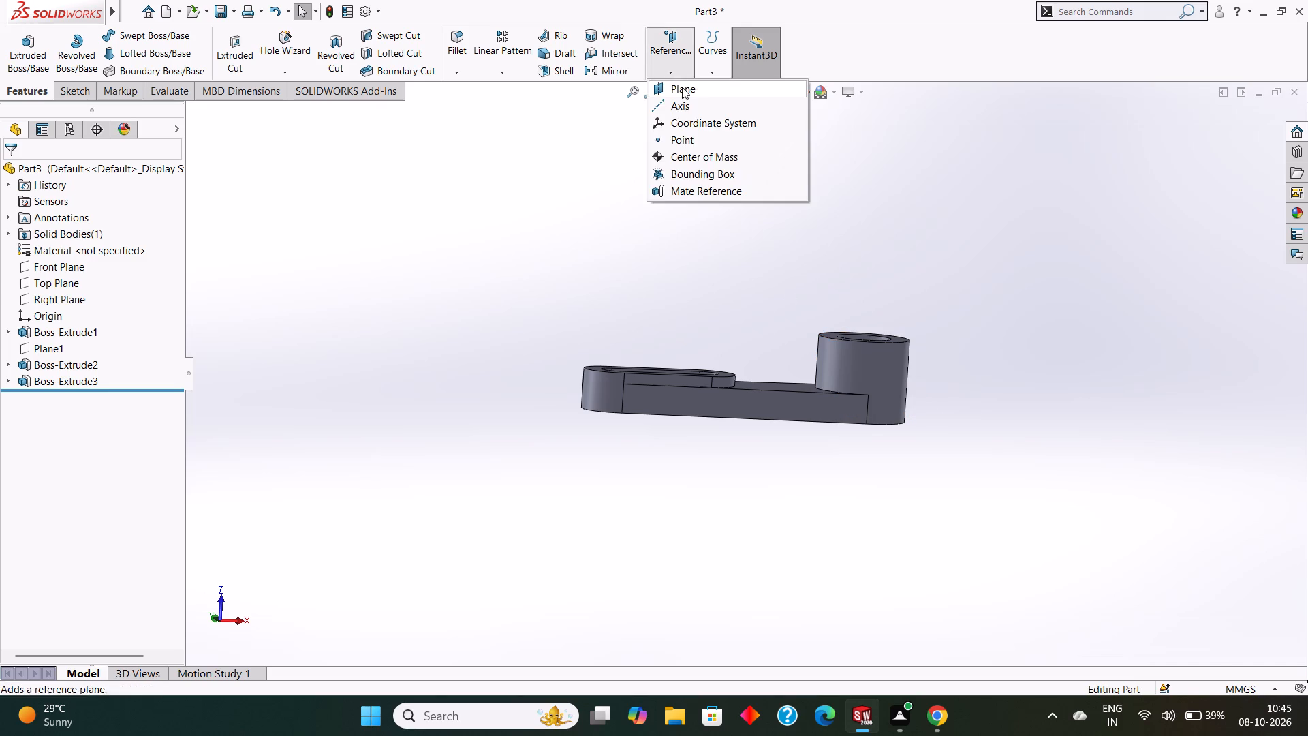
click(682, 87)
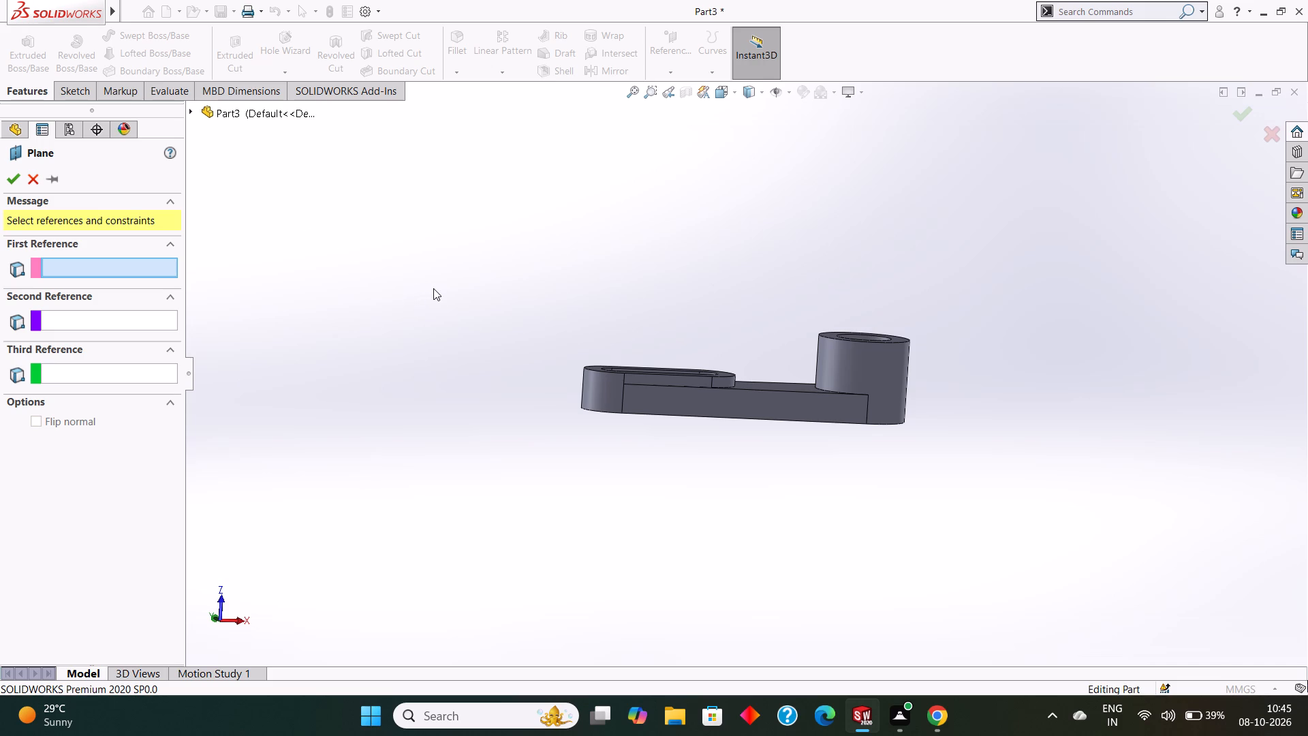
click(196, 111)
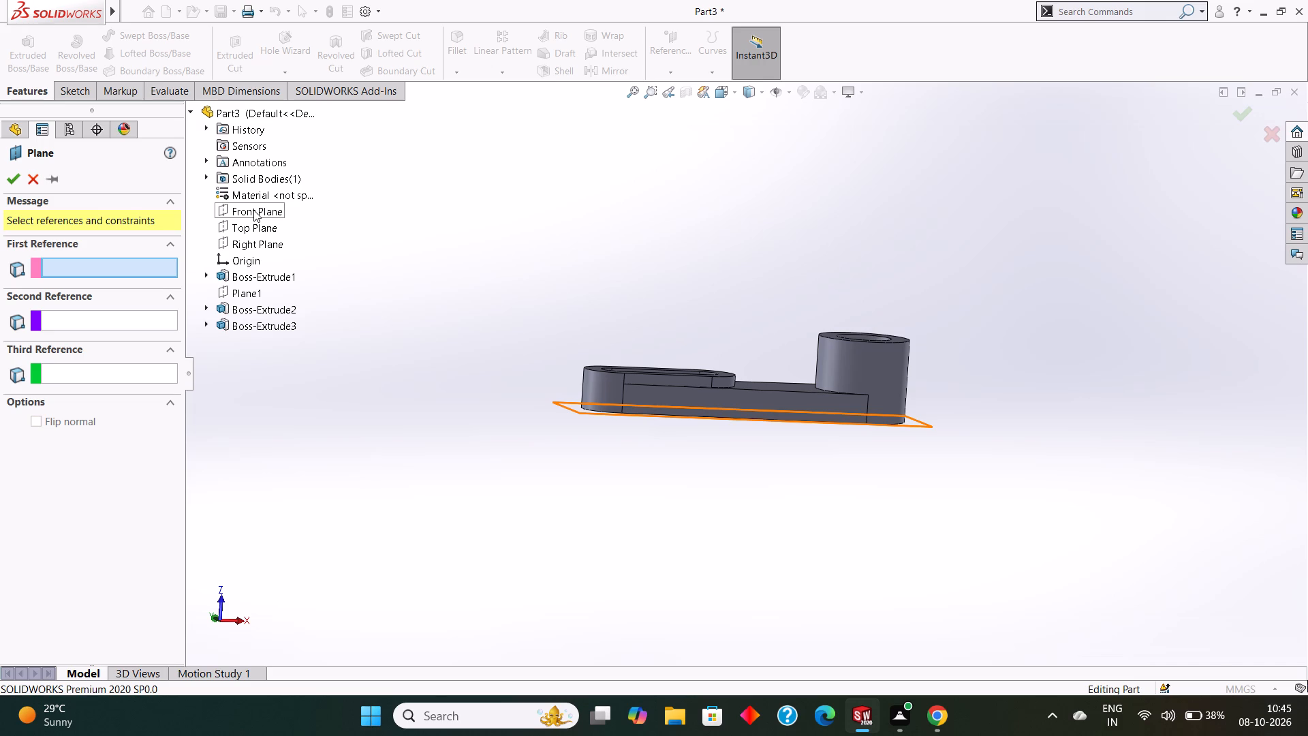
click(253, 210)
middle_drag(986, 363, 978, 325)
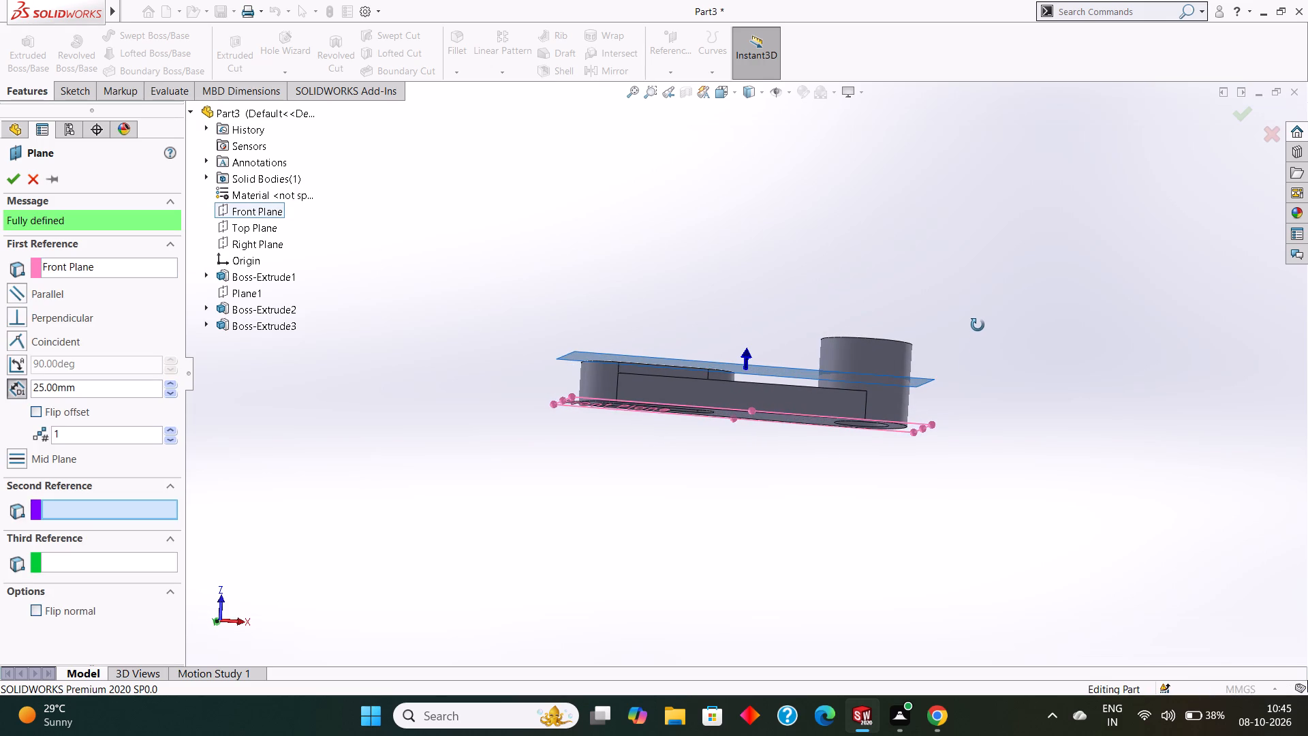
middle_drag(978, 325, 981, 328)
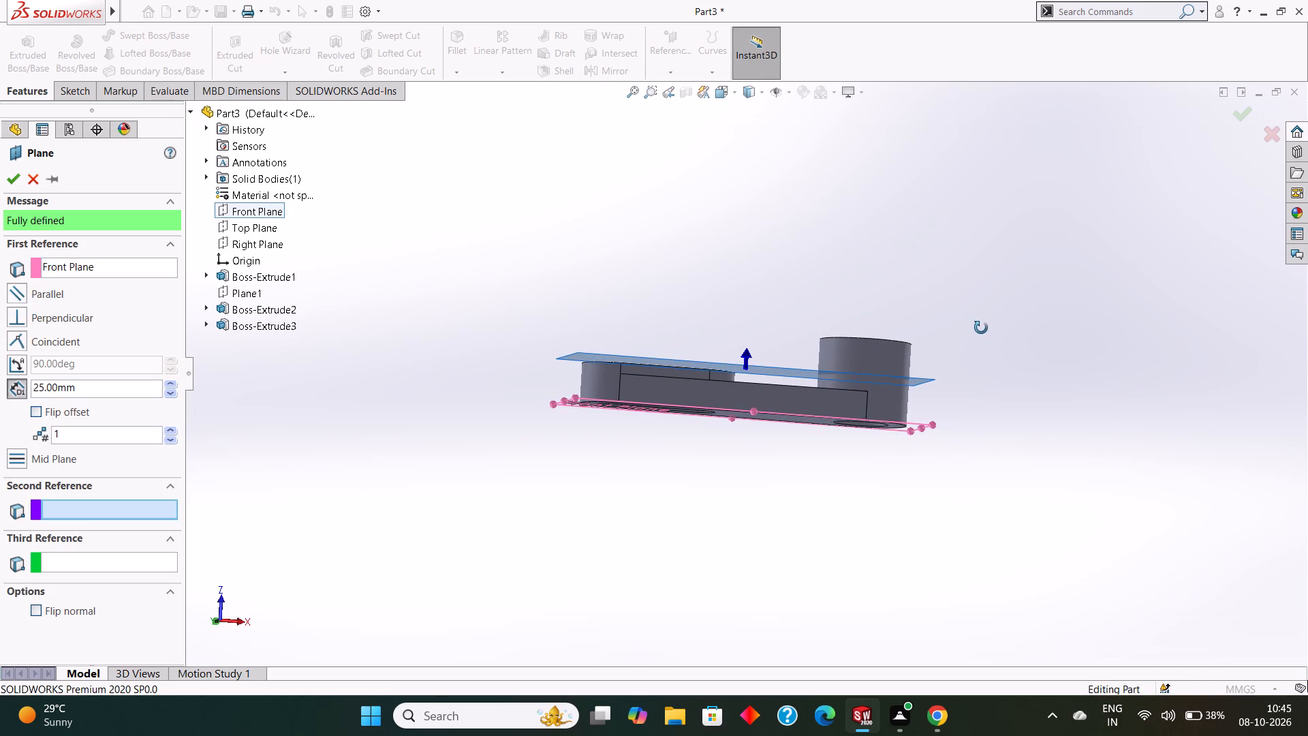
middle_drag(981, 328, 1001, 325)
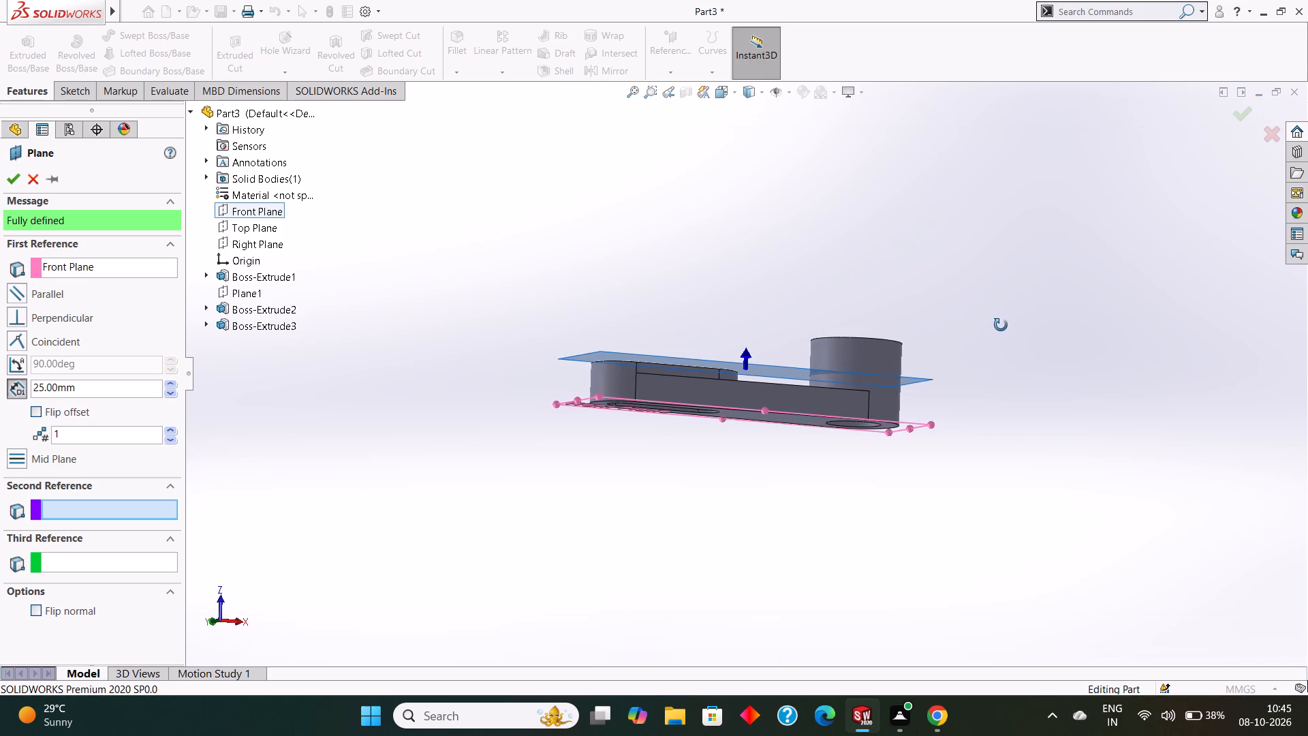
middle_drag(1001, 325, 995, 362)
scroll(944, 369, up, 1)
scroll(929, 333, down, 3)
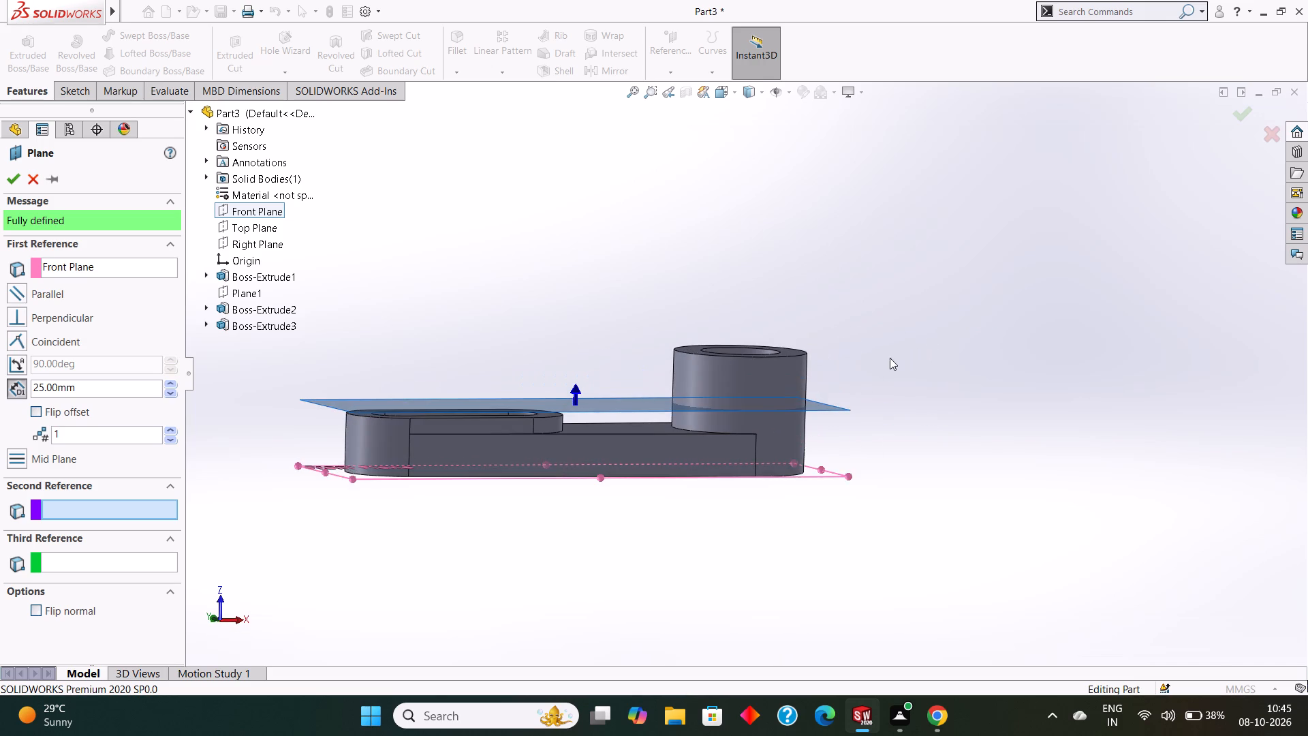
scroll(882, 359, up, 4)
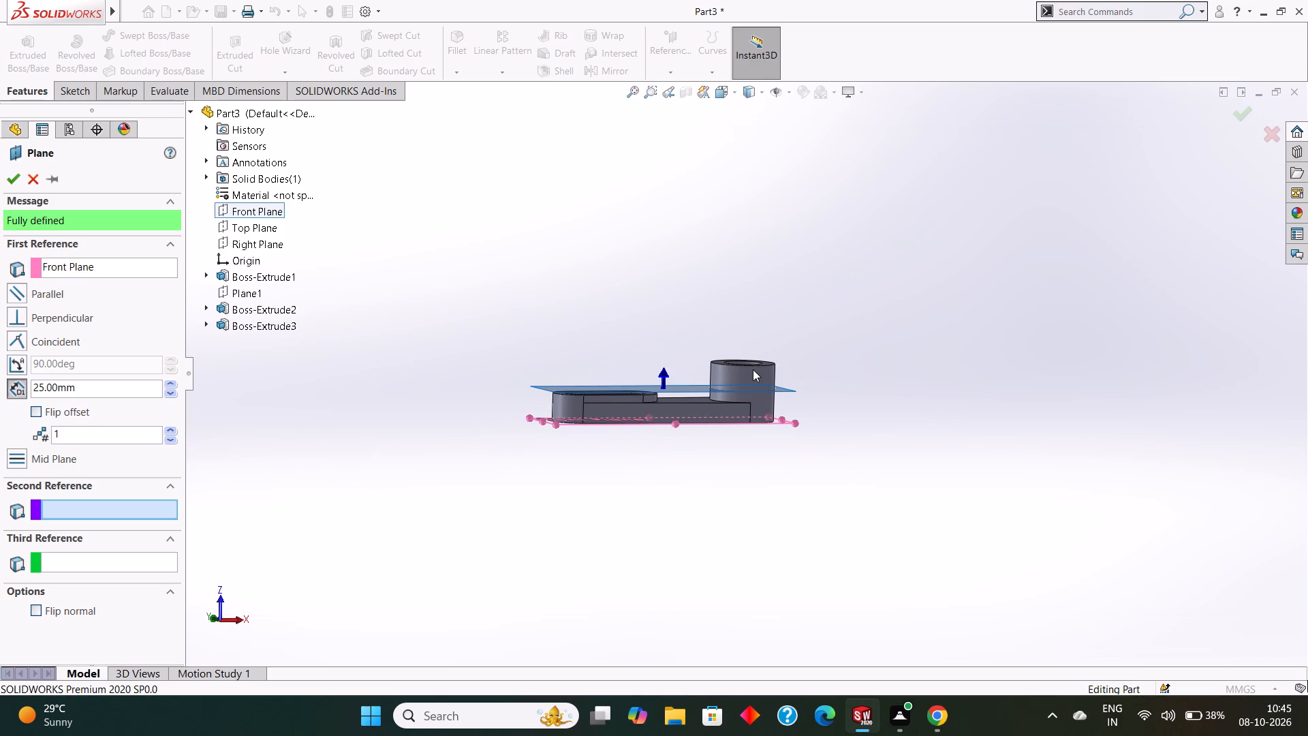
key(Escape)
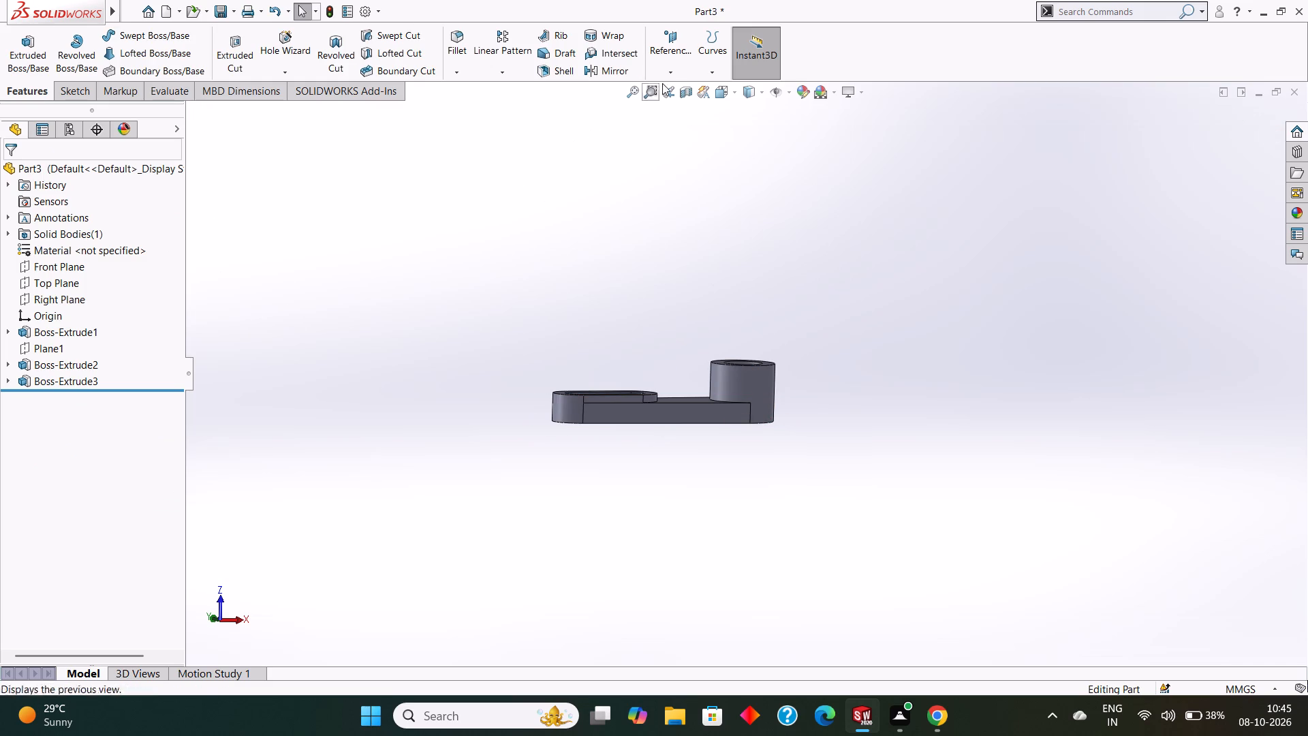
Create a reference plane parallel to the Right Plane, offset 25 mm outward to the cylinder's side facing away from the arm.
click(673, 71)
click(681, 85)
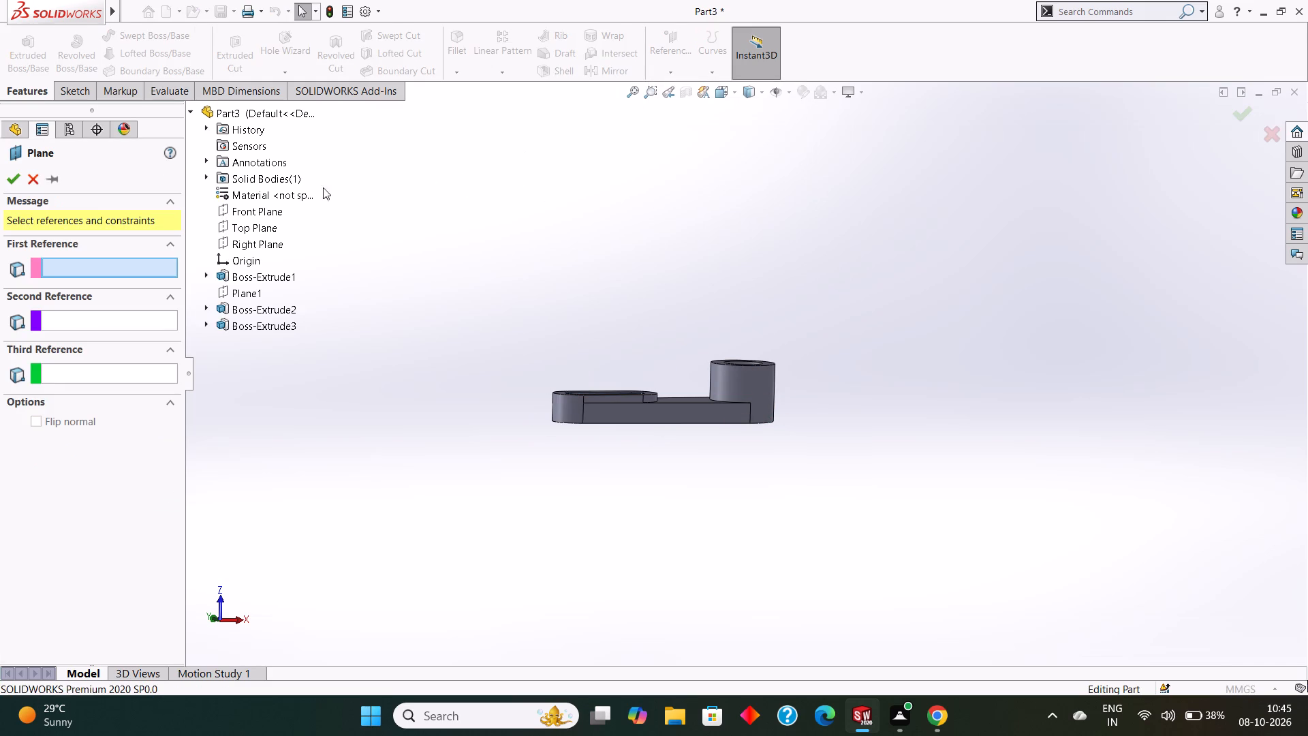
click(260, 242)
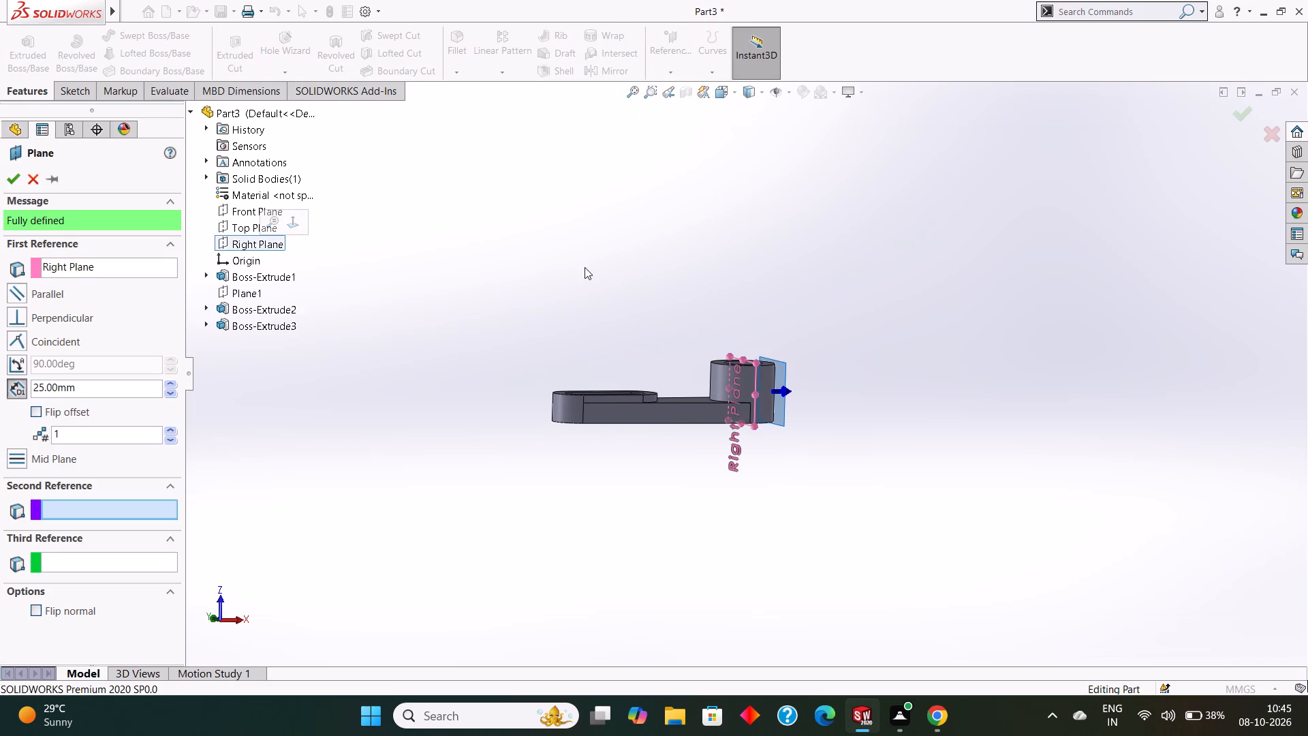
click(16, 174)
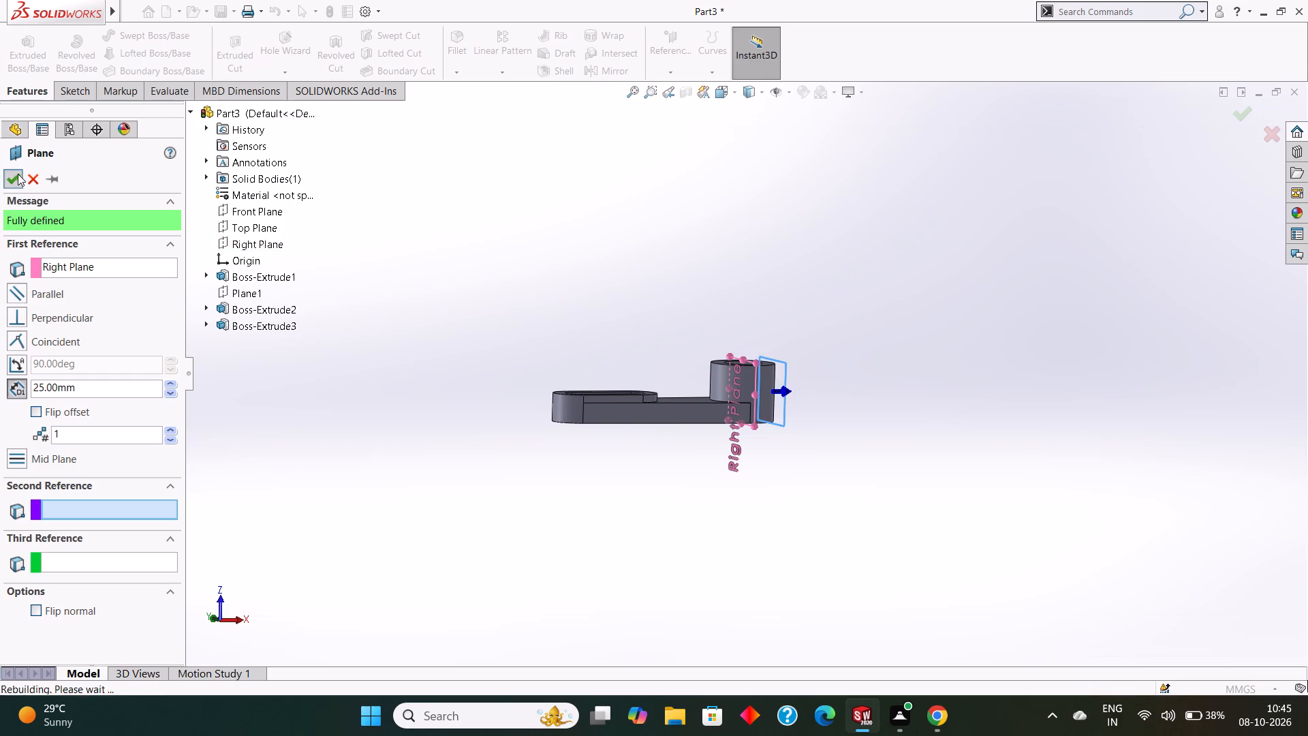
scroll(868, 341, down, 7)
scroll(865, 357, up, 3)
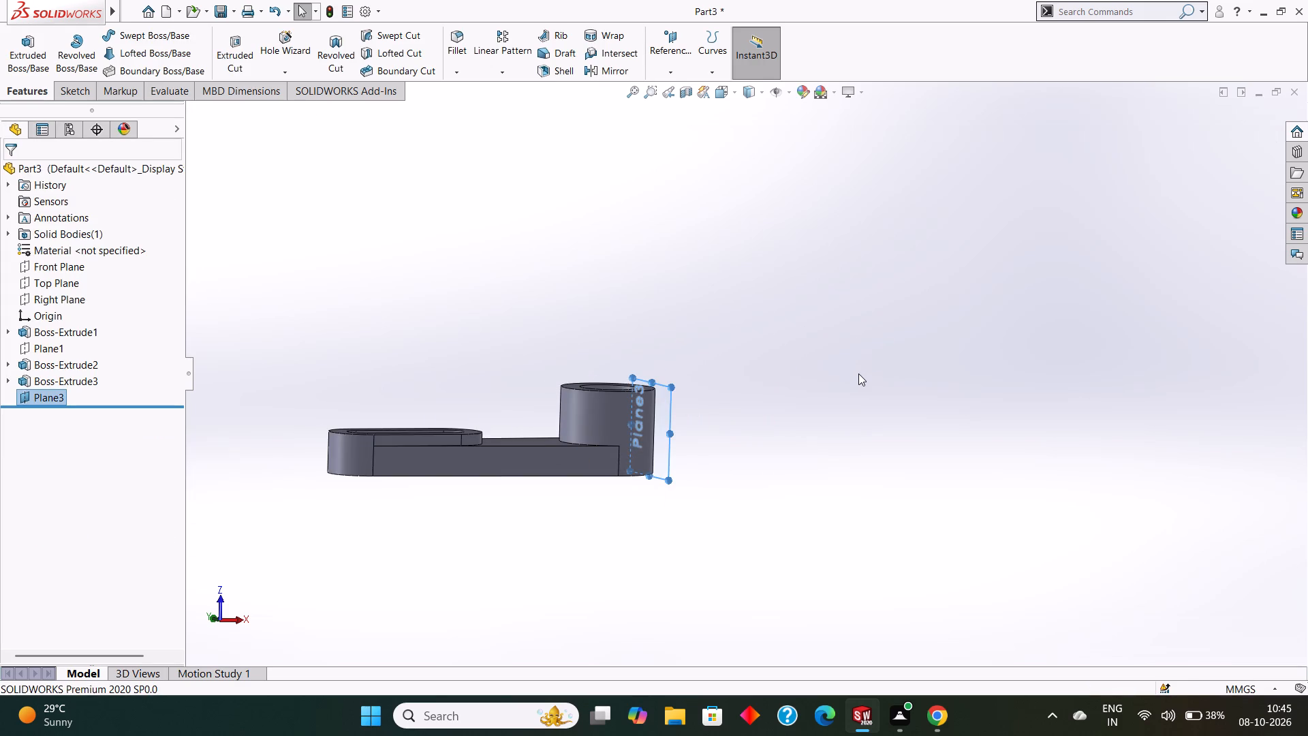
Examine the plane offset from the Right Plane against the hollow cylinder, face-on and from several angles.
middle_drag(855, 384, 803, 397)
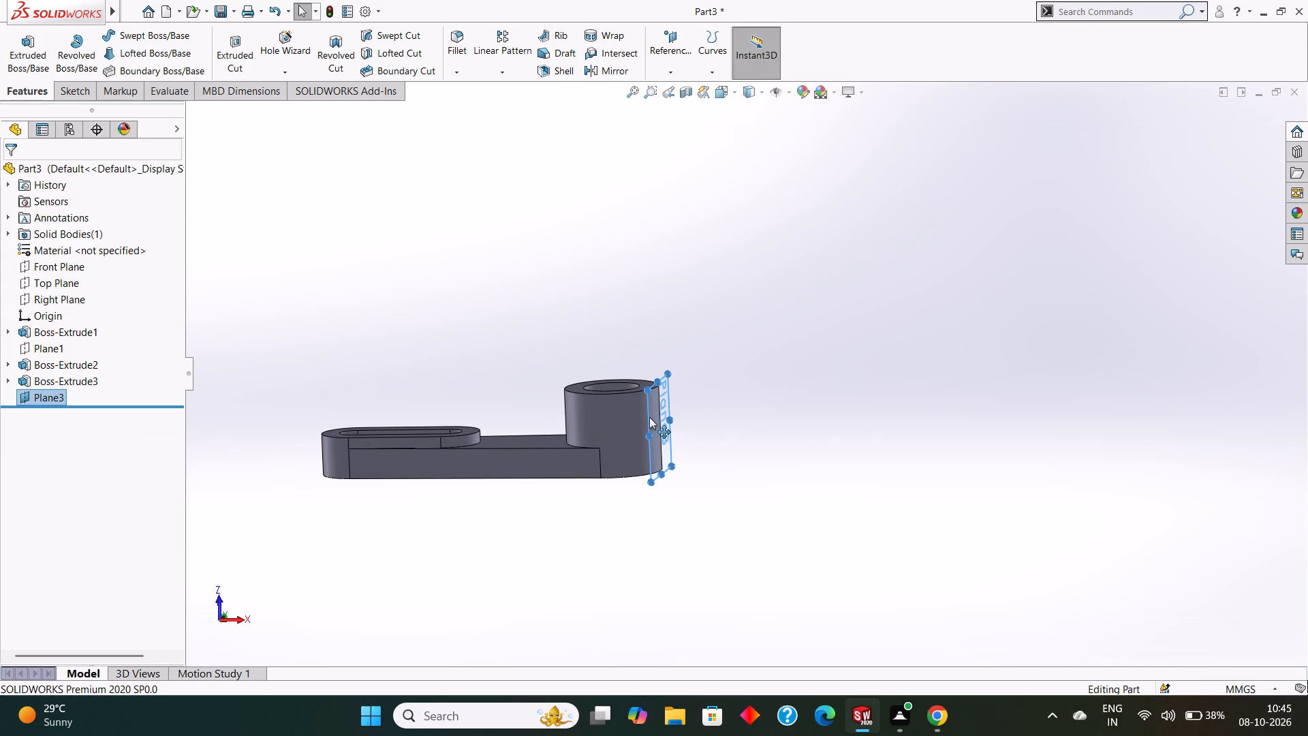
scroll(719, 399, down, 4)
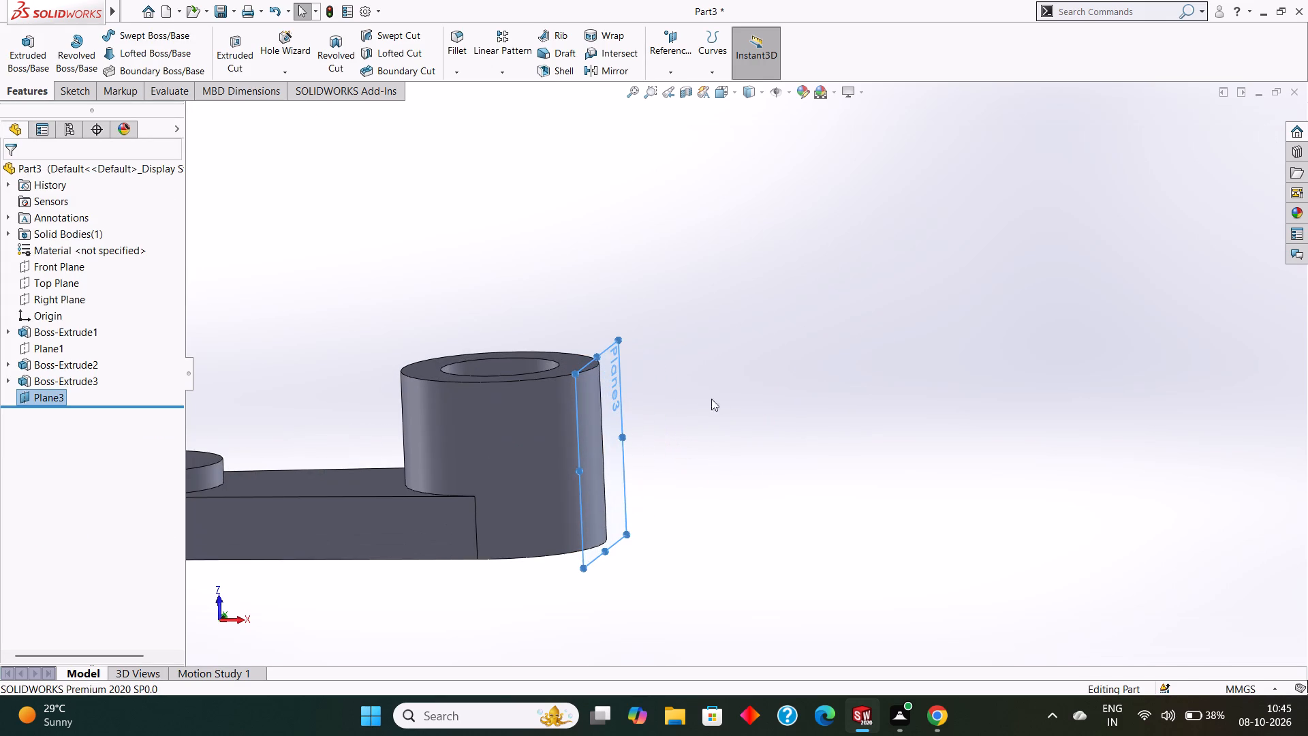
click(610, 350)
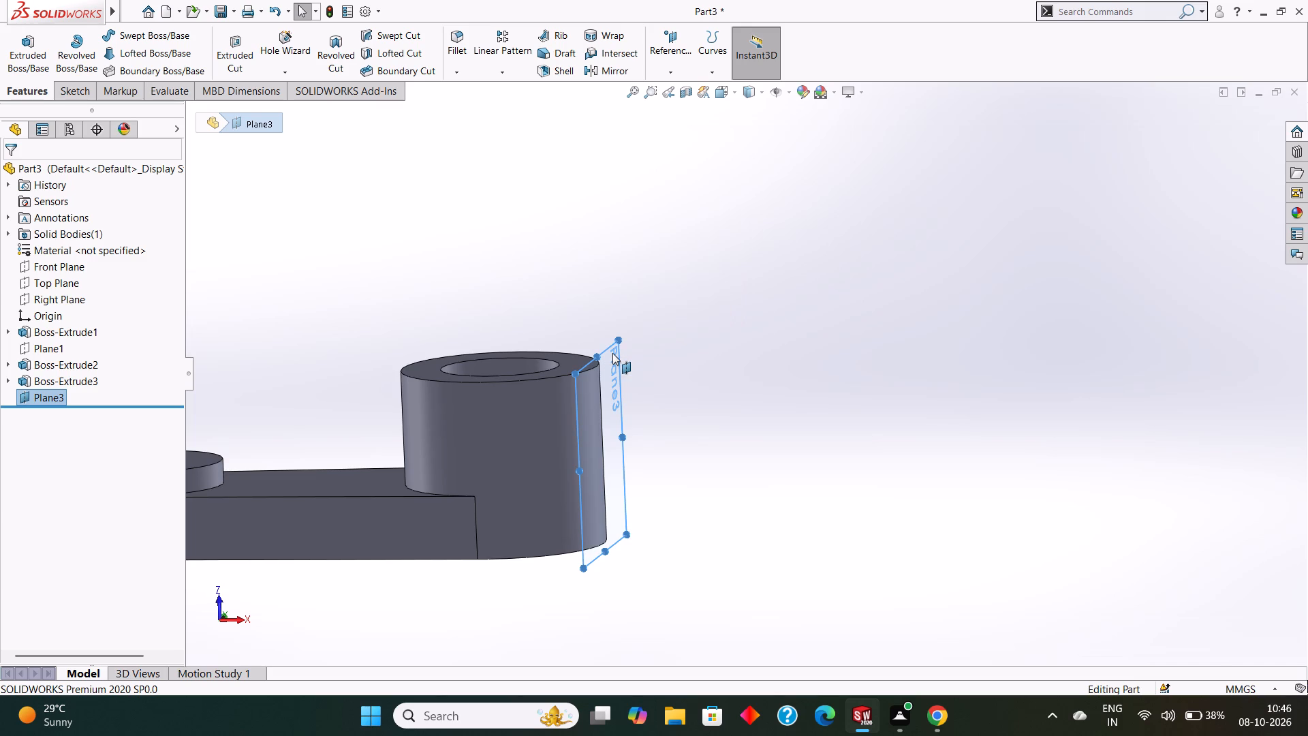
key(ctrl+8)
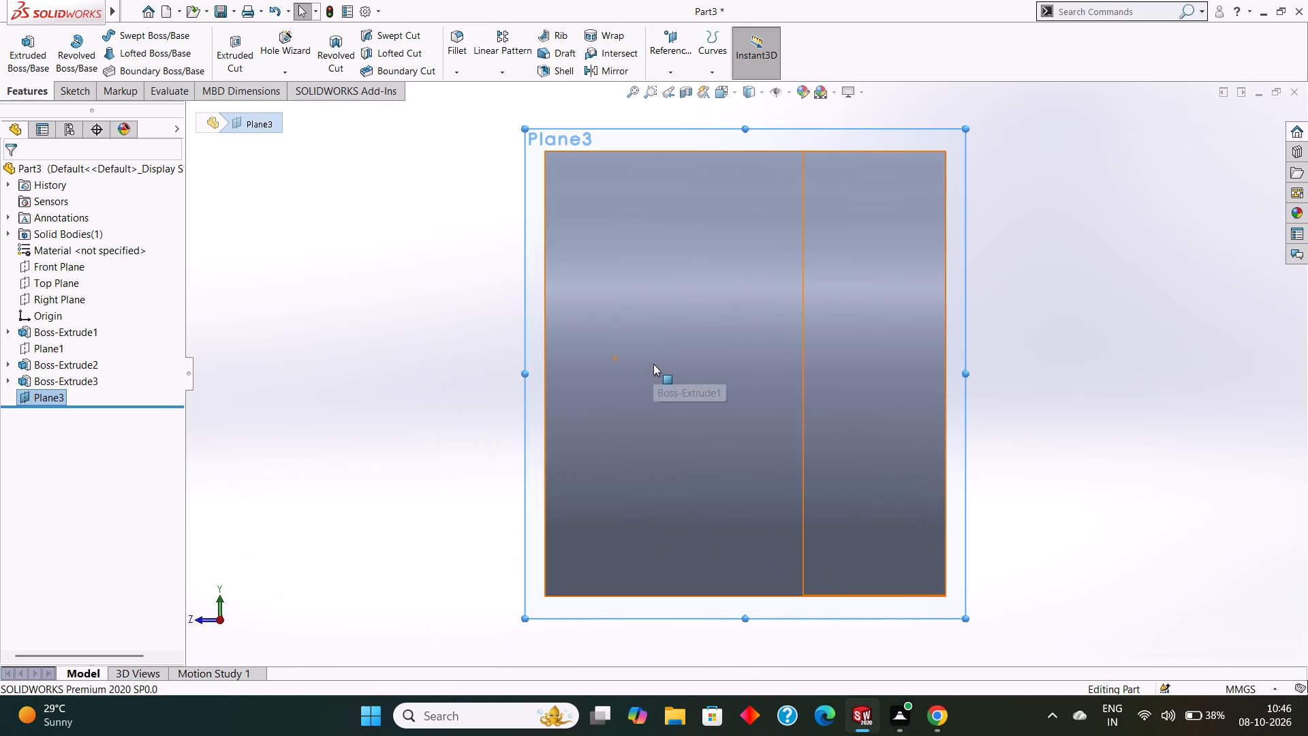
middle_drag(1047, 426, 1104, 358)
scroll(1099, 361, up, 5)
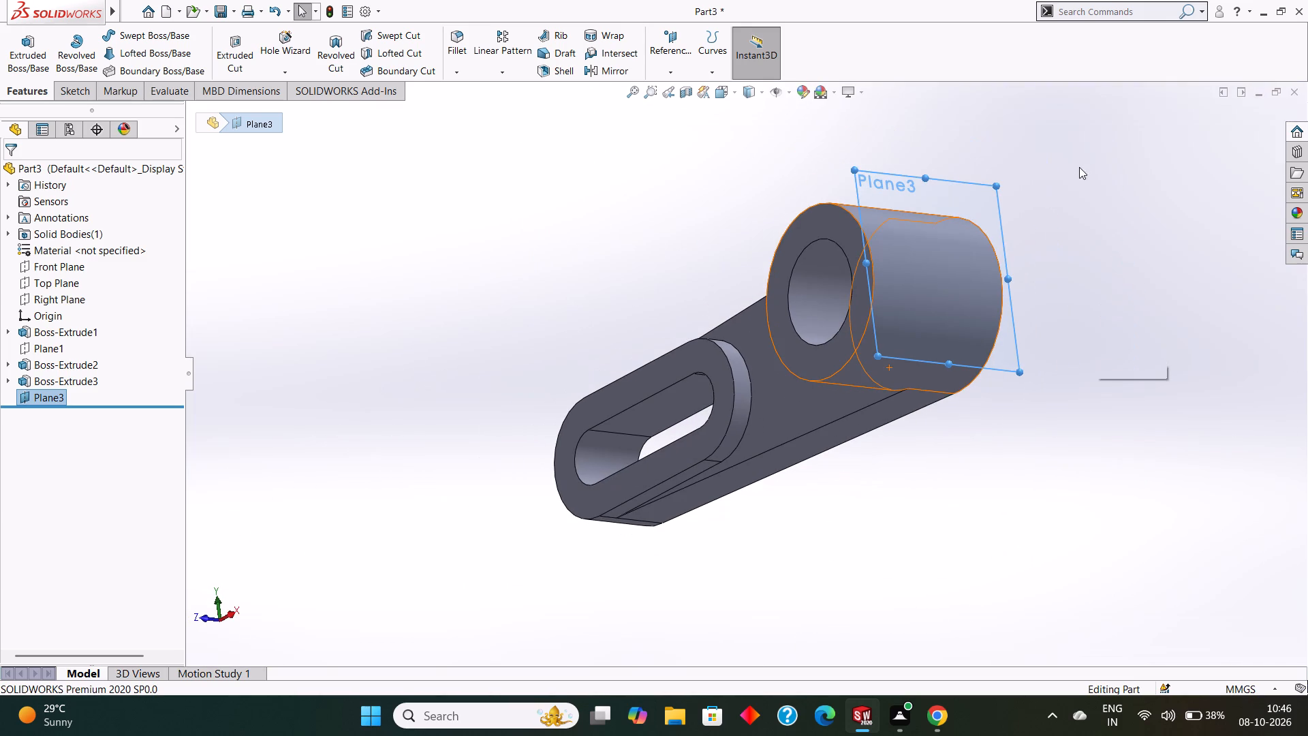
scroll(971, 194, up, 2)
scroll(971, 257, up, 1)
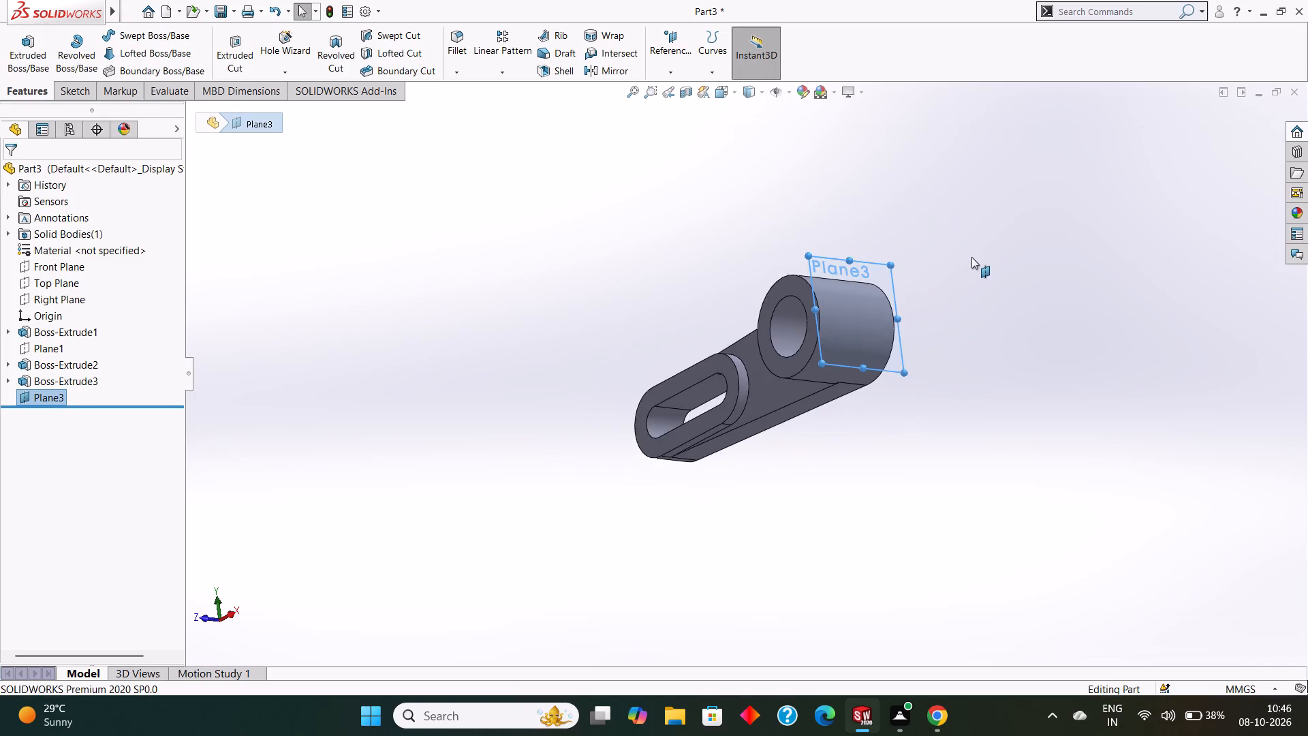
middle_drag(978, 287, 1061, 196)
middle_drag(1018, 263, 1018, 249)
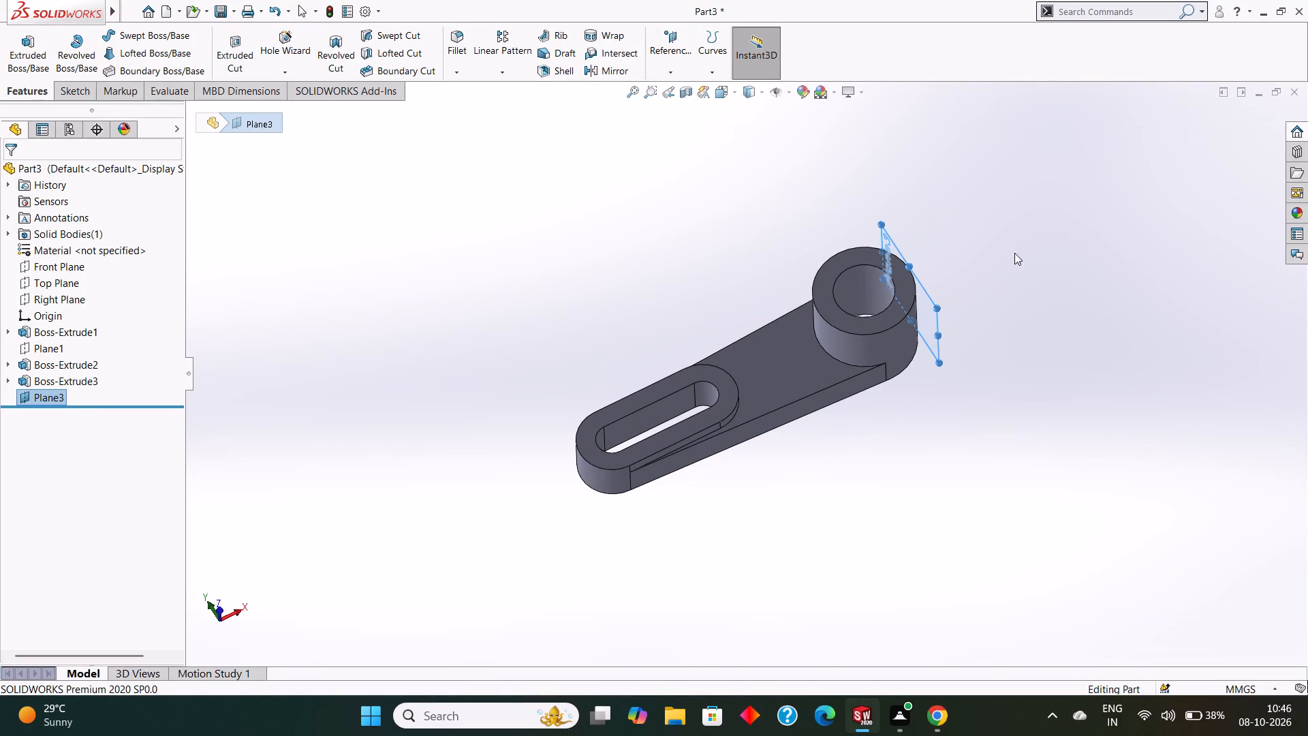
Undo the creation of the reference plane offset from the Right Plane at the cylinder's outer side.
key(ctrl+z)
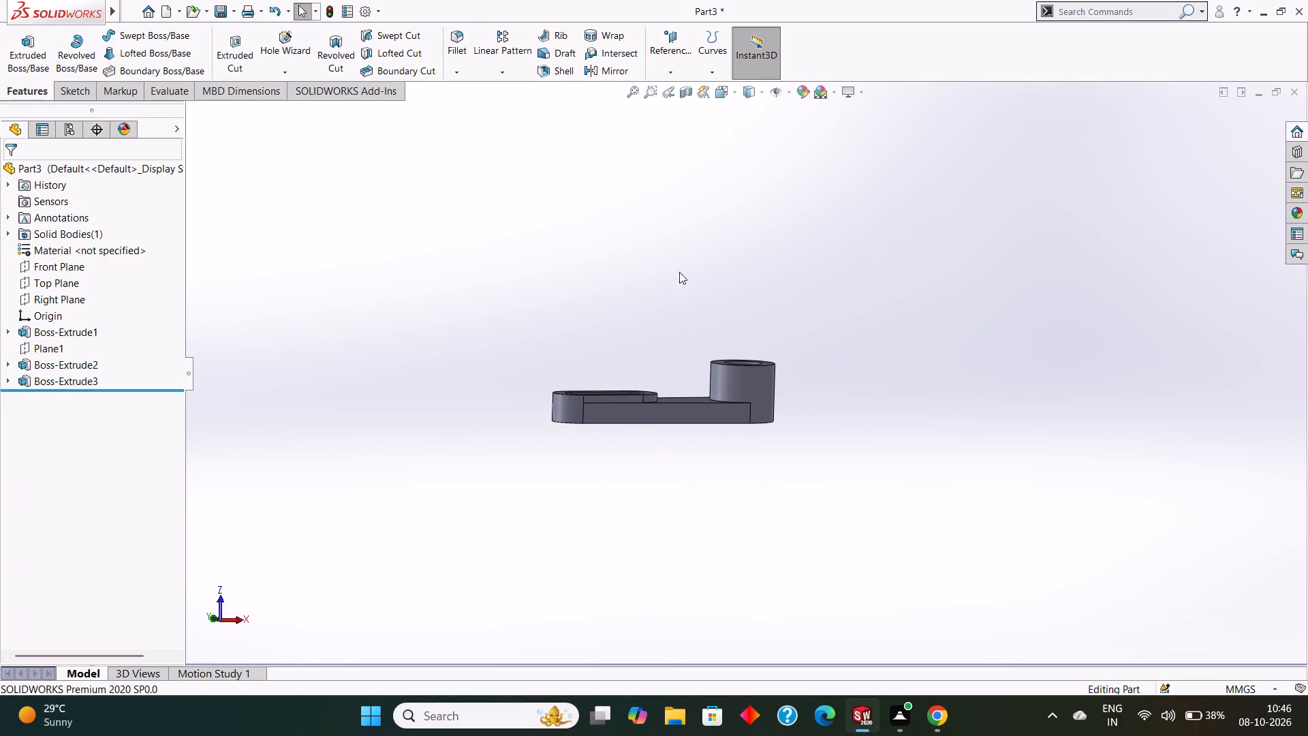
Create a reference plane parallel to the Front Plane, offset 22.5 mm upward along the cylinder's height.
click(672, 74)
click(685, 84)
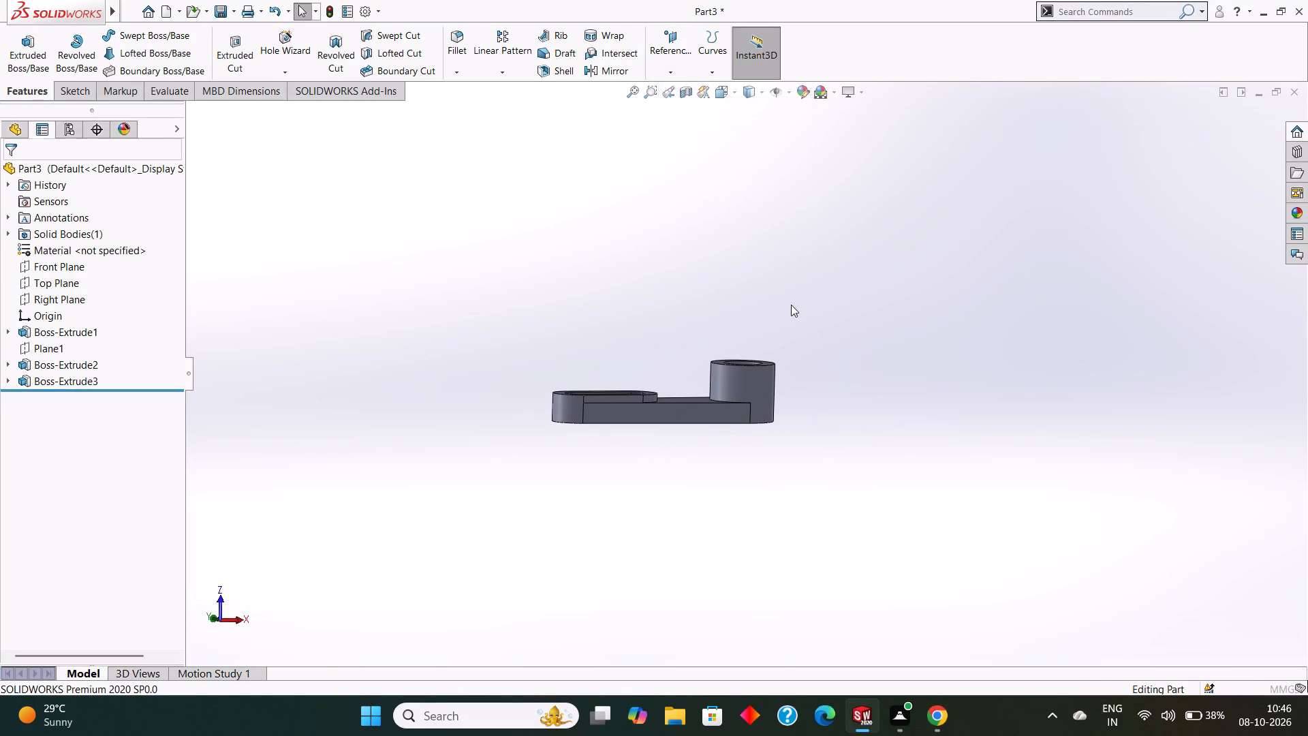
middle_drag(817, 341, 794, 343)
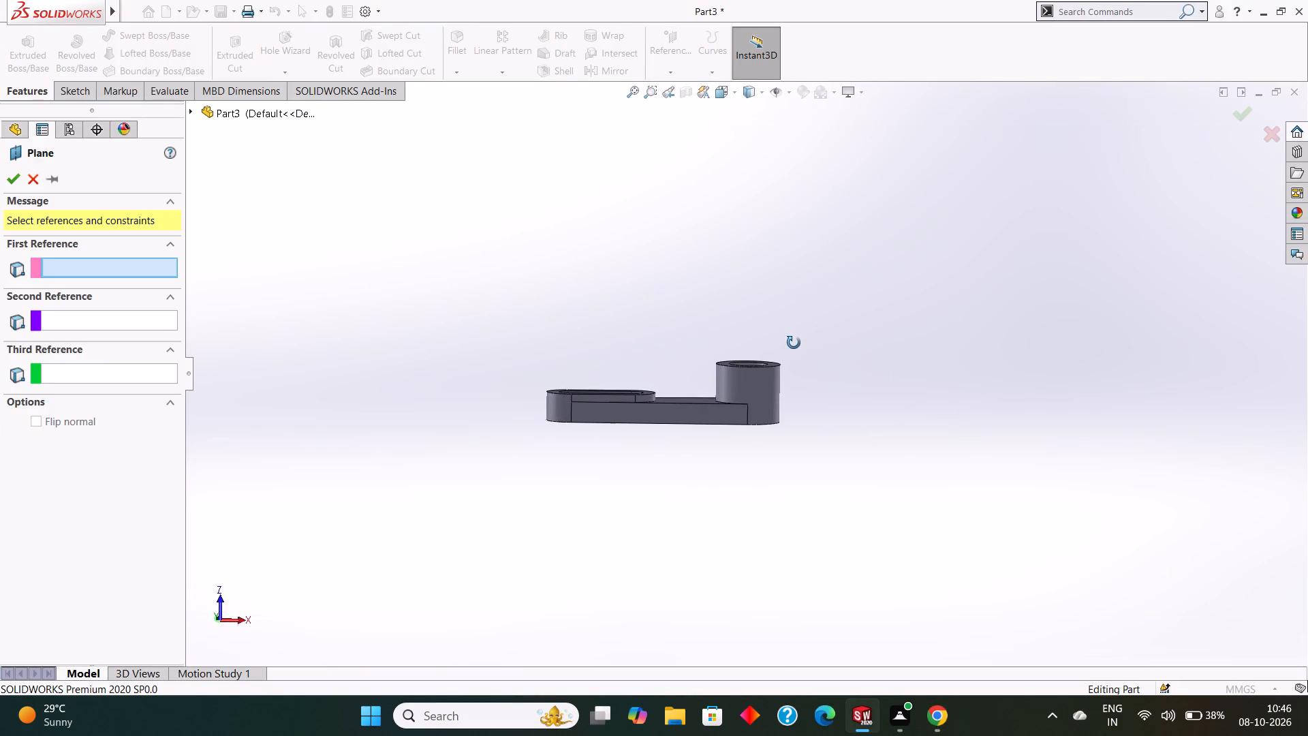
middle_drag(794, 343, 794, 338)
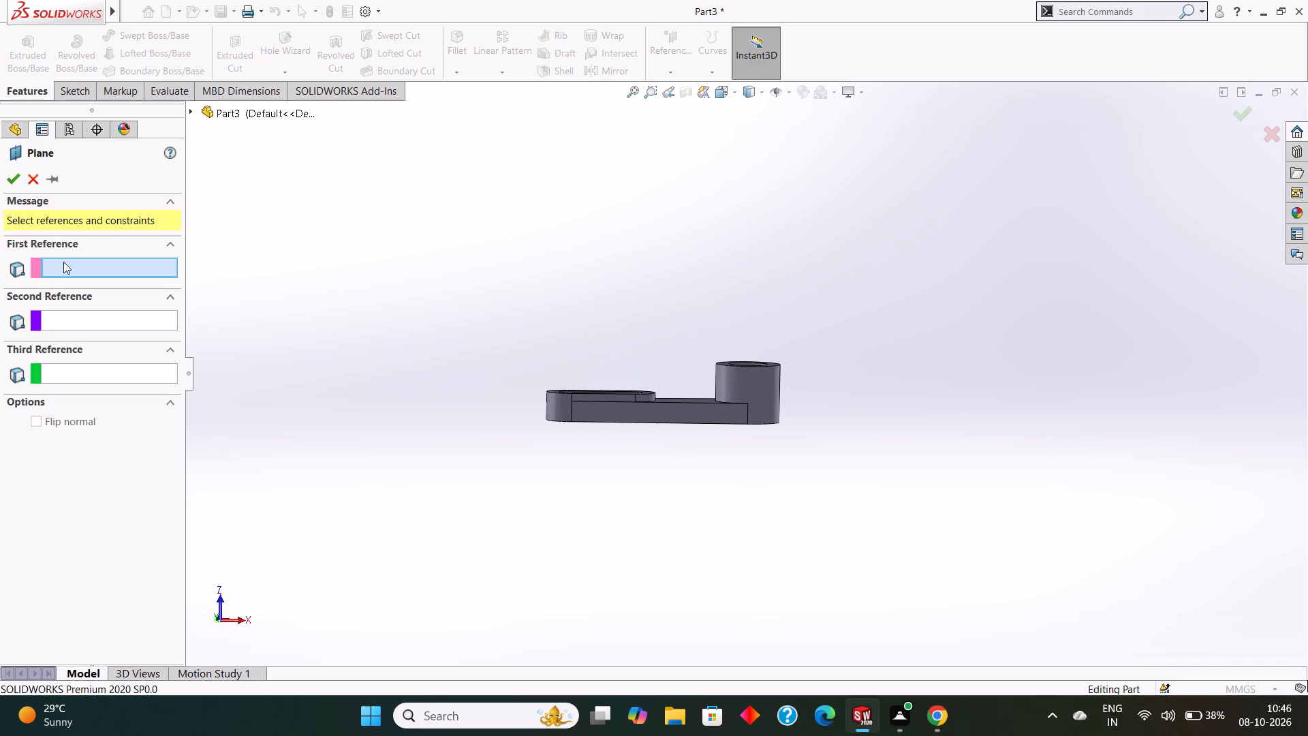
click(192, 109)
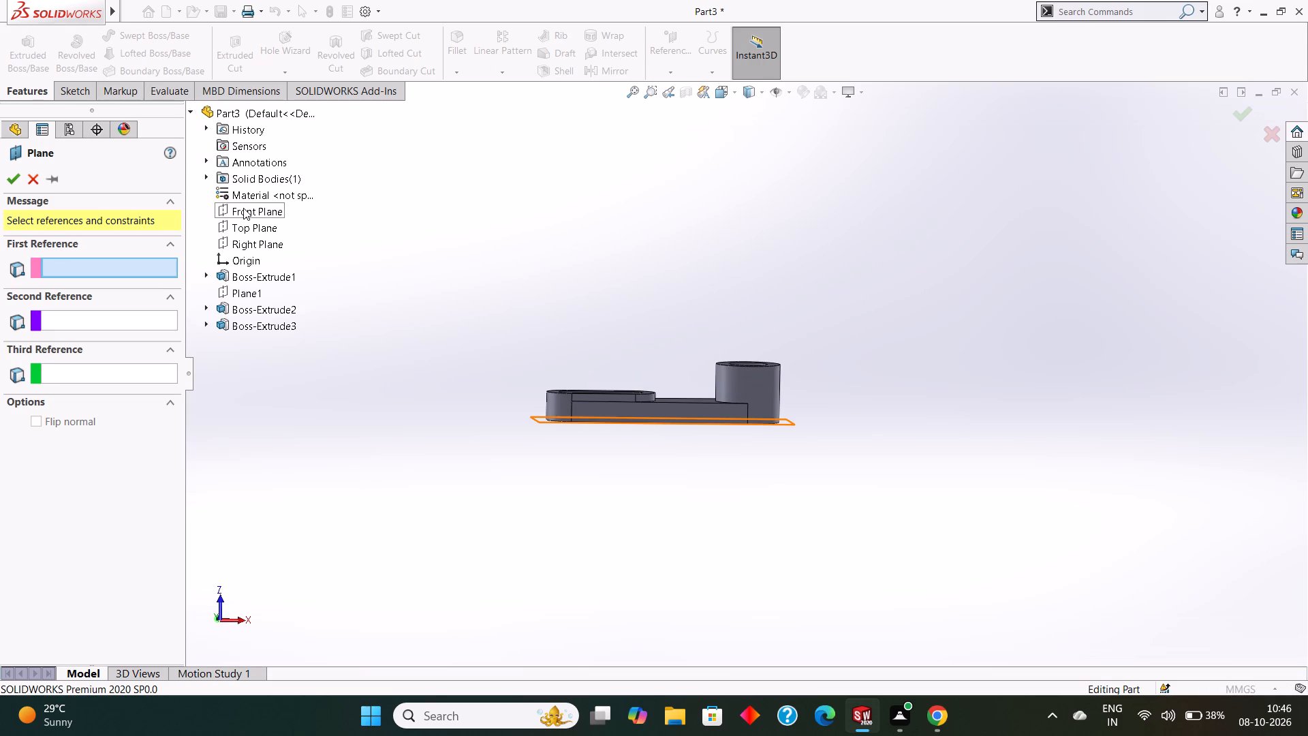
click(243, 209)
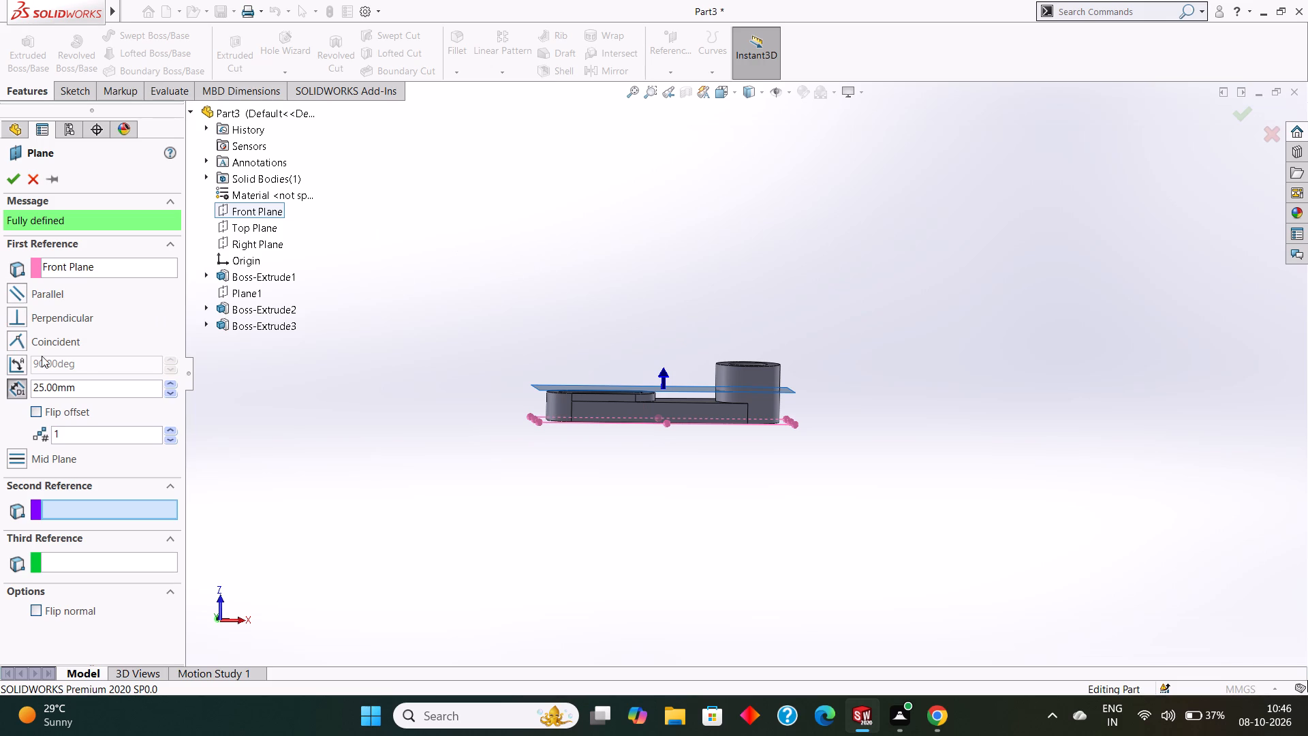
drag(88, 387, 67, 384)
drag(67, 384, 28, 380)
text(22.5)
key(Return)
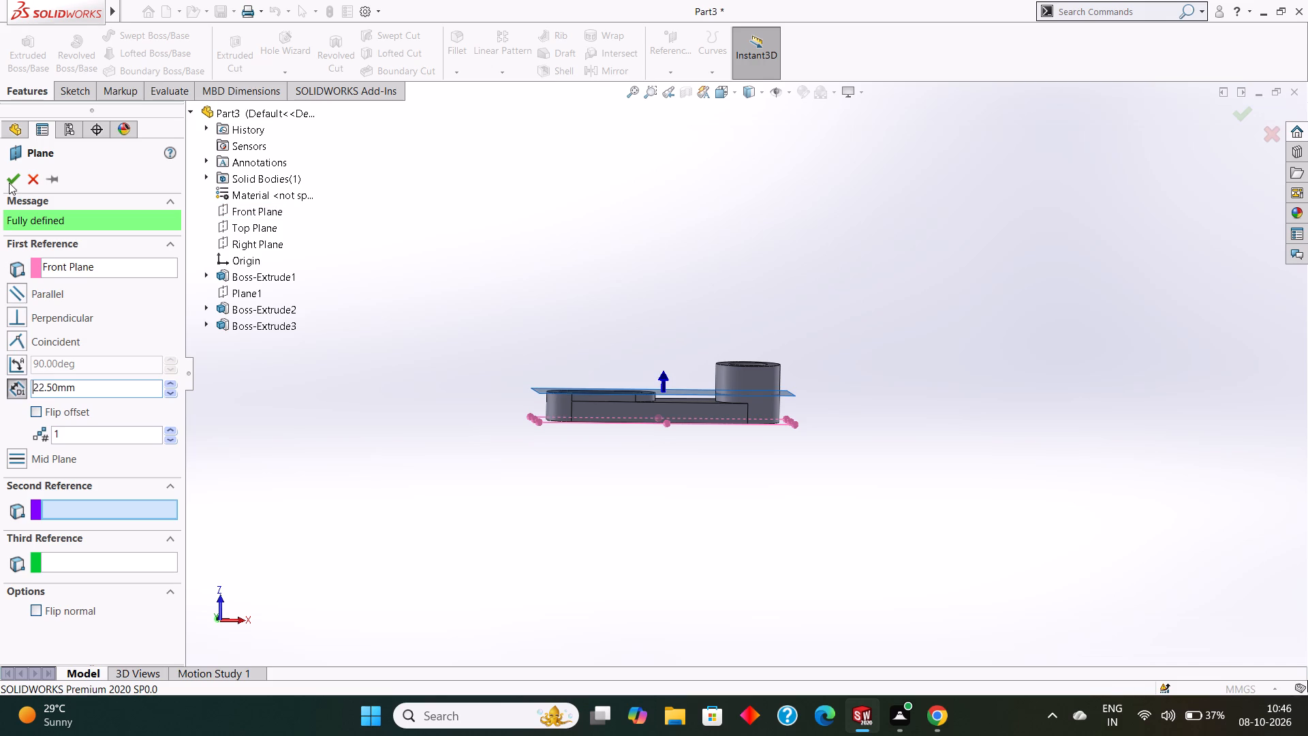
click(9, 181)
Examine from the side where the plane offset from the Front Plane crosses the hollow cylinder and slotted end.
scroll(782, 397, down, 7)
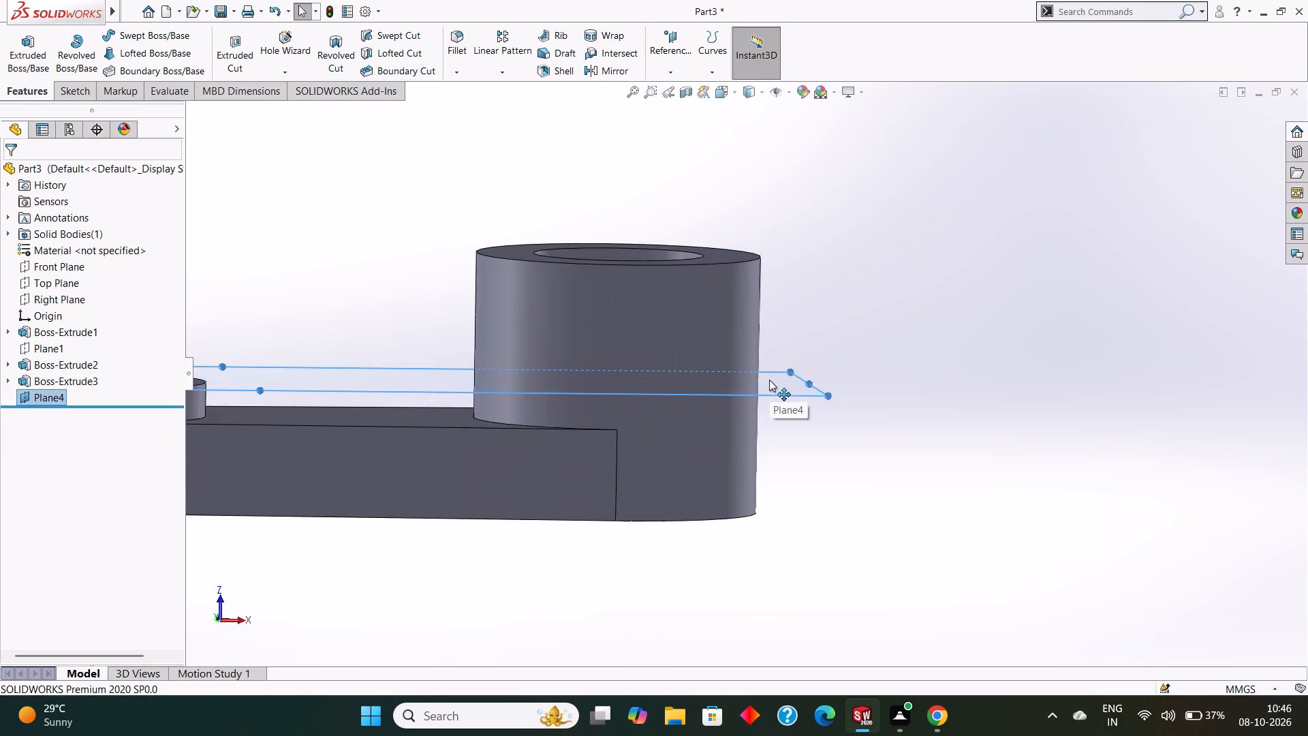
scroll(769, 380, down, 5)
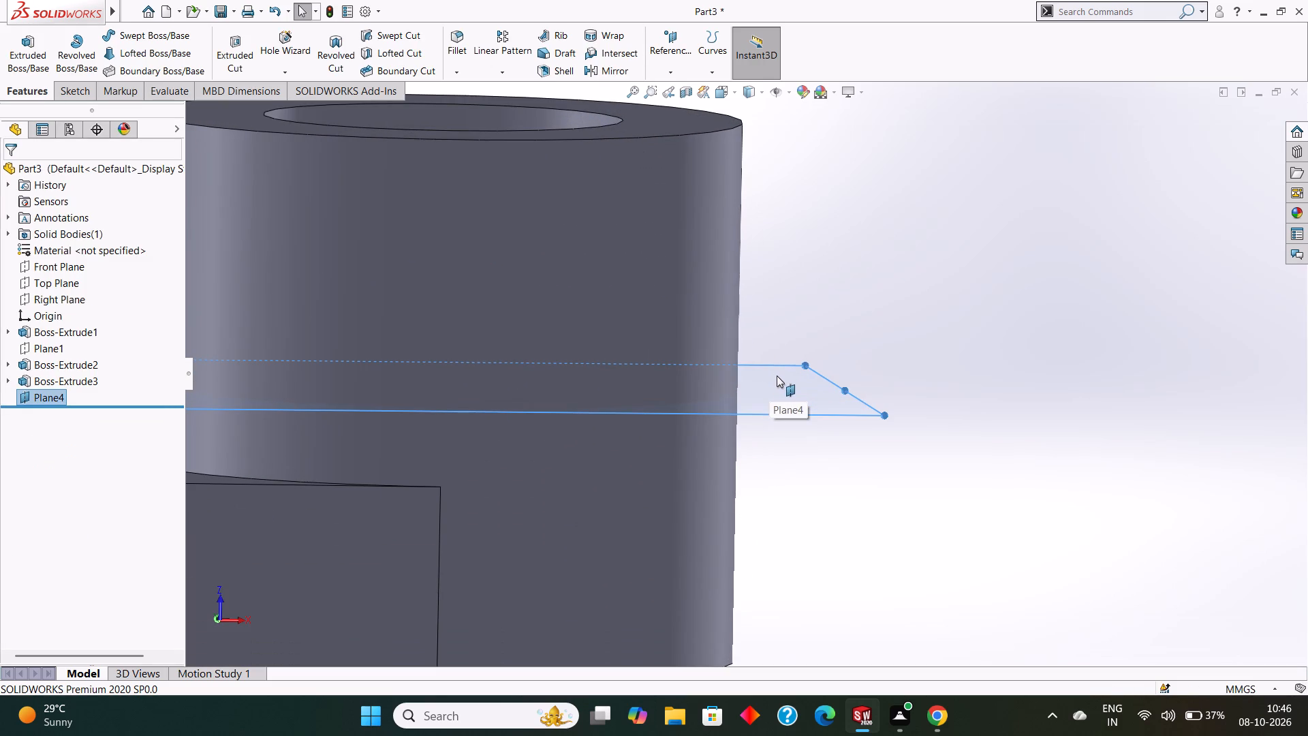
scroll(796, 375, up, 2)
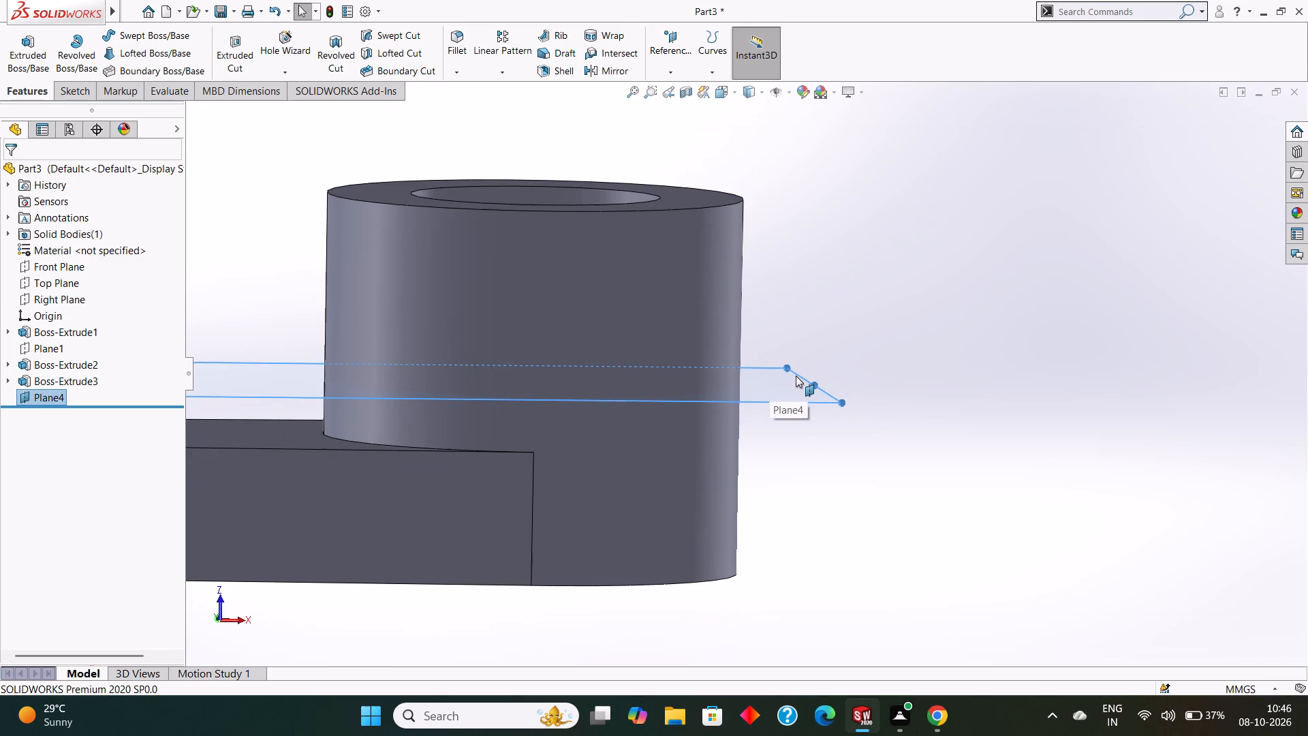
scroll(796, 375, up, 2)
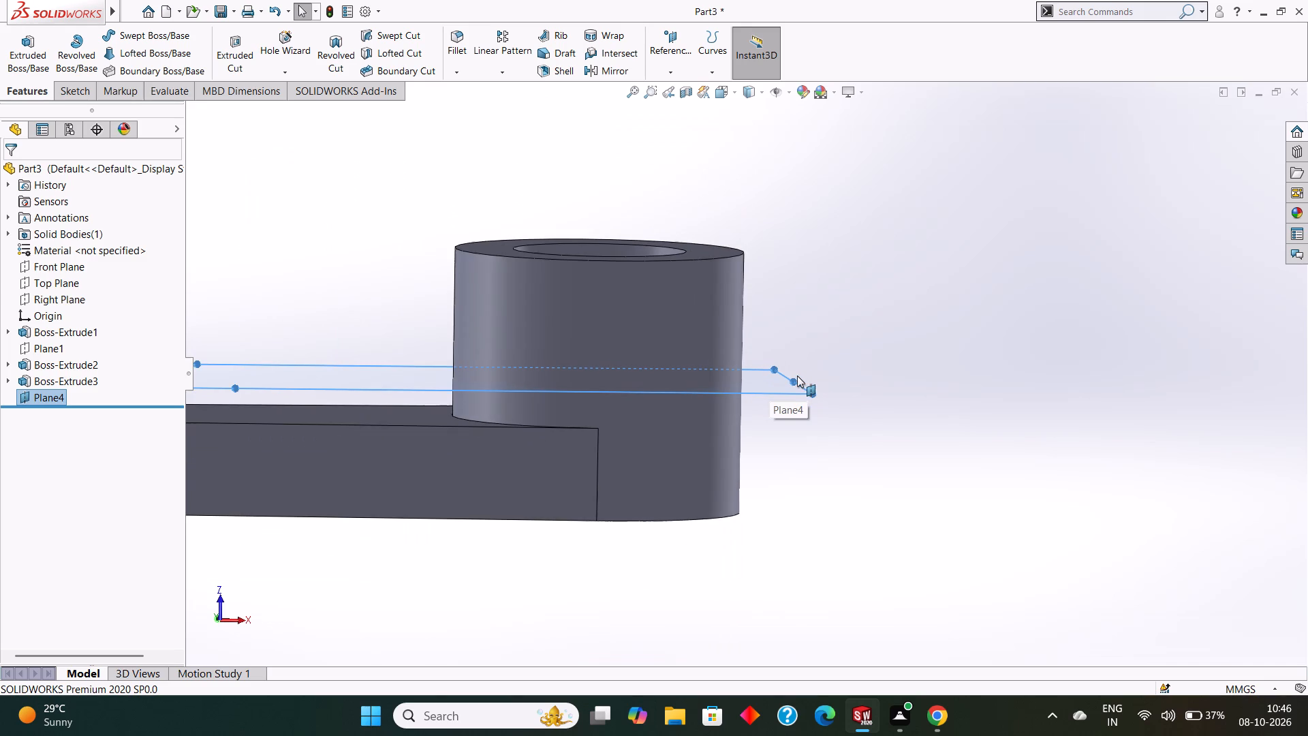
scroll(798, 375, up, 3)
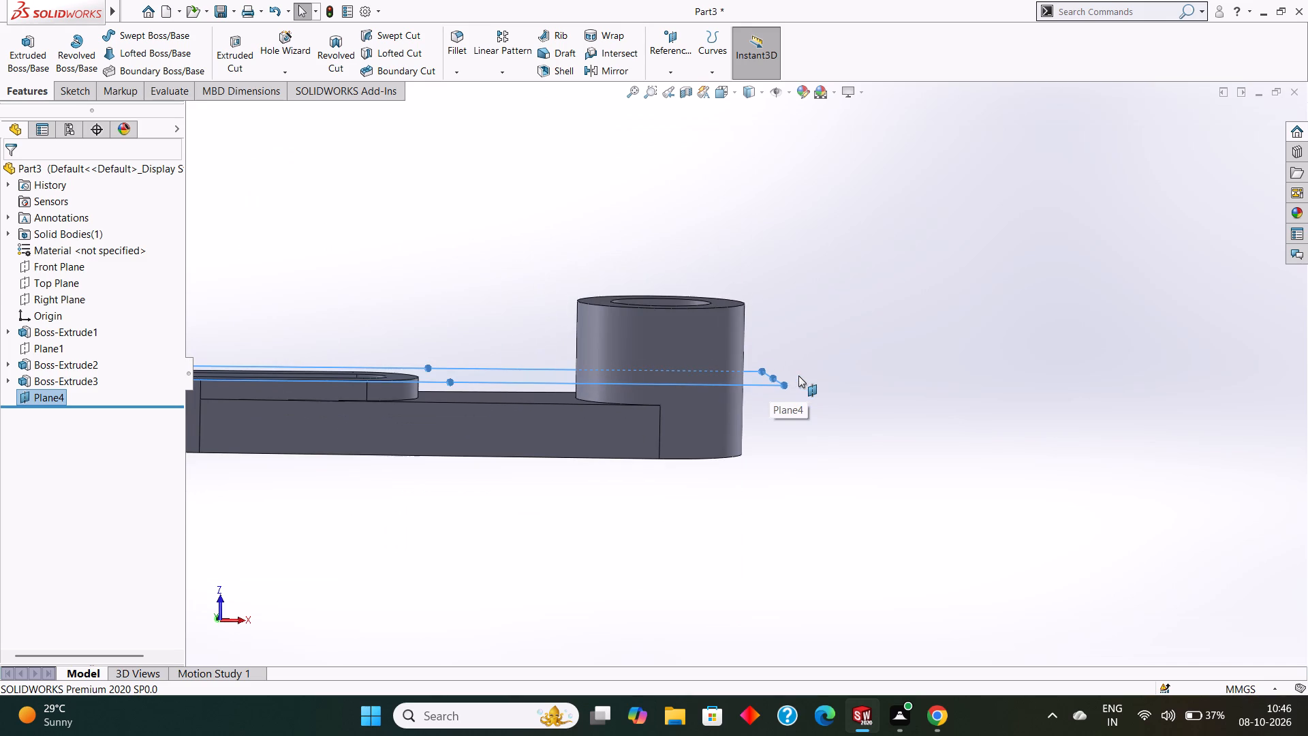
scroll(798, 375, down, 2)
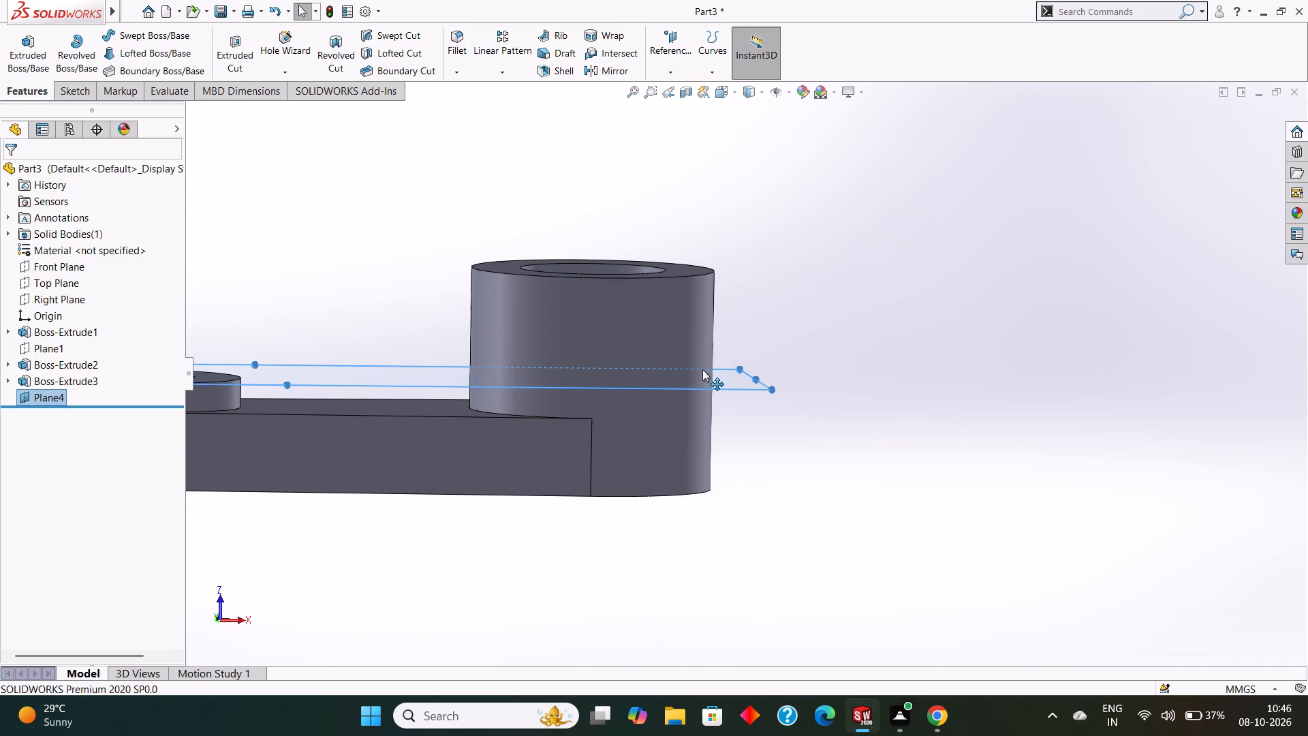
scroll(700, 367, up, 3)
scroll(701, 366, down, 3)
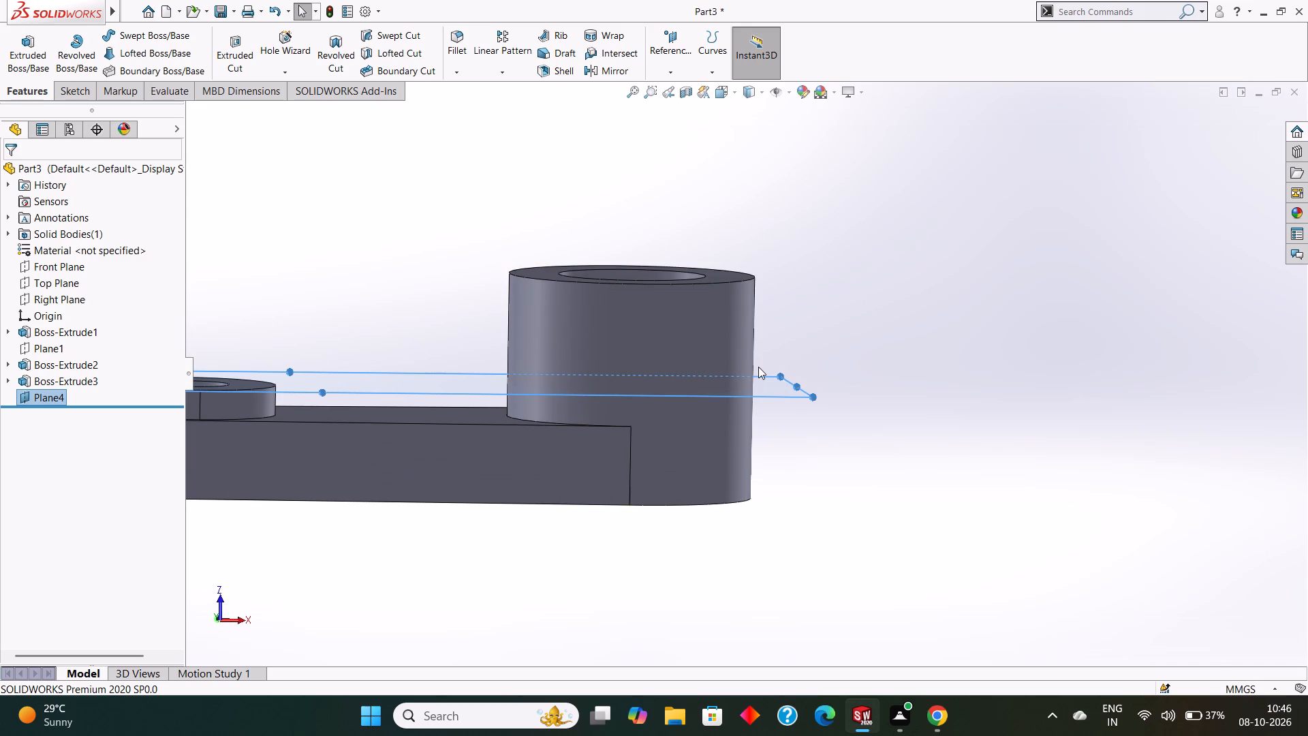
scroll(758, 367, up, 2)
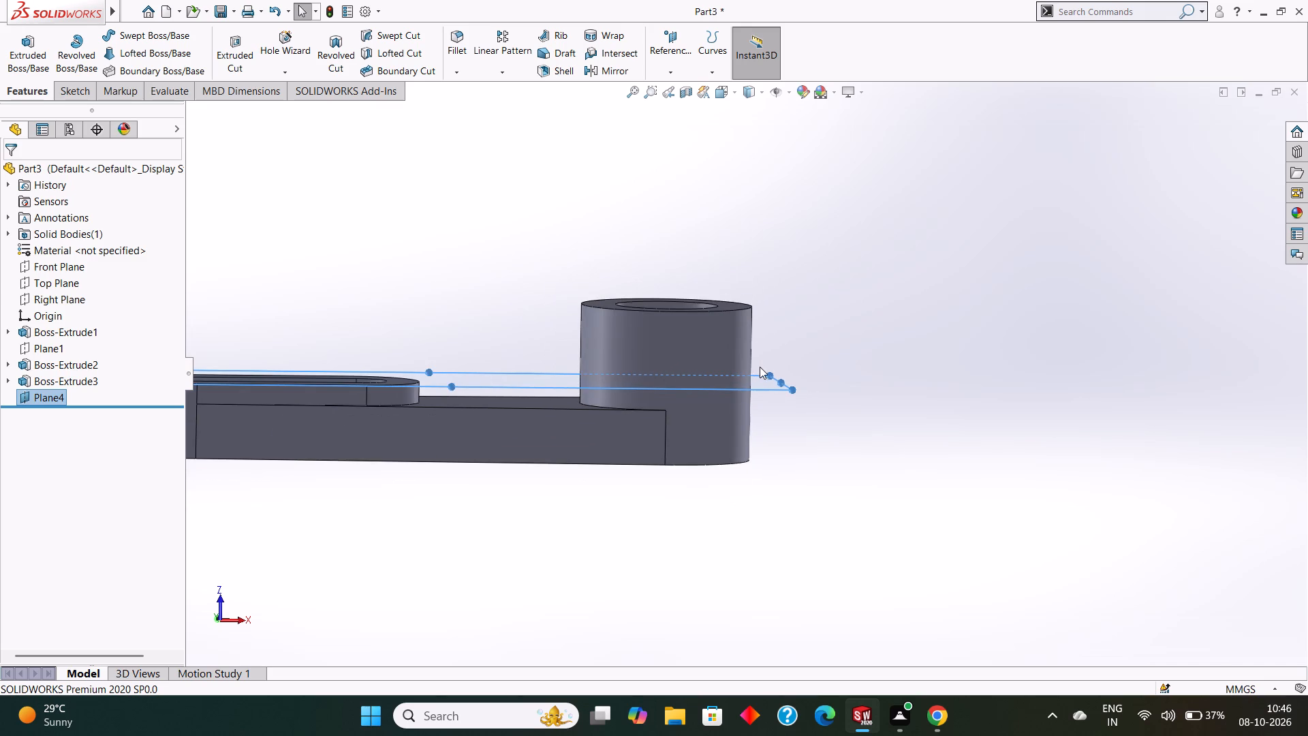
scroll(760, 367, up, 1)
scroll(760, 367, down, 1)
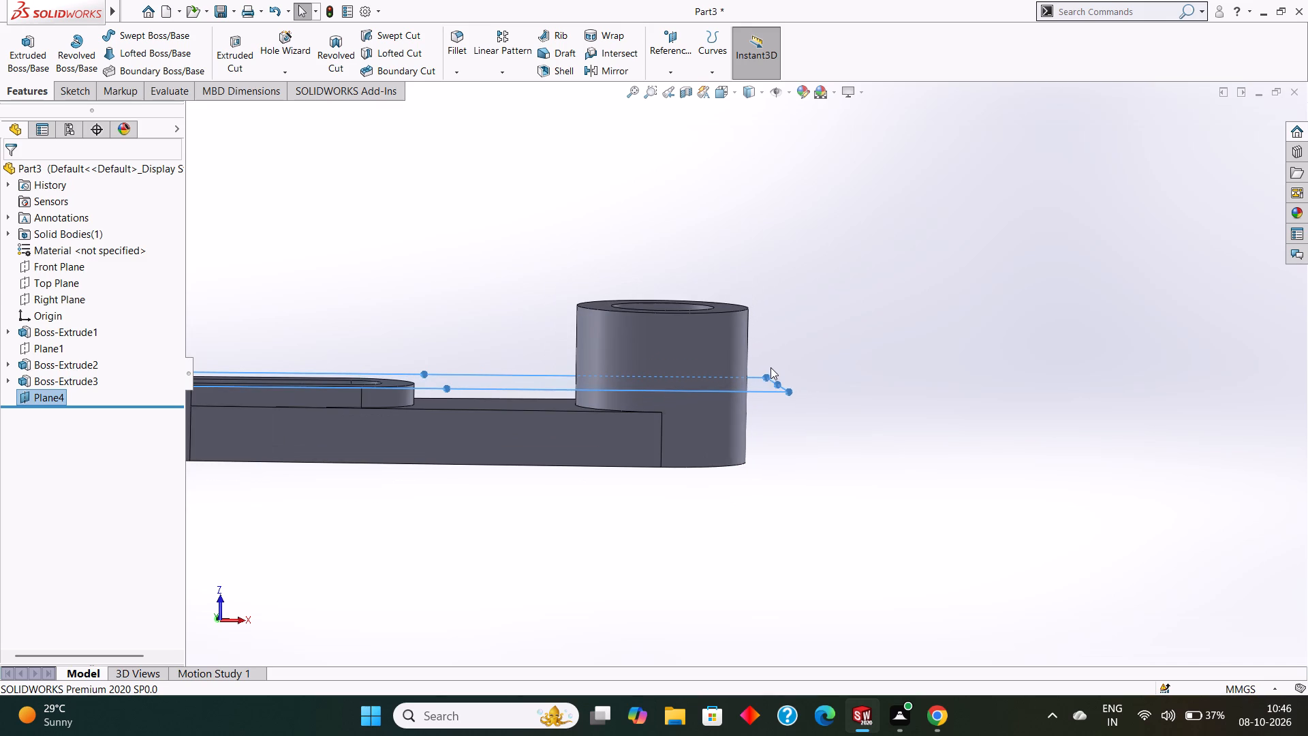
scroll(771, 372, up, 3)
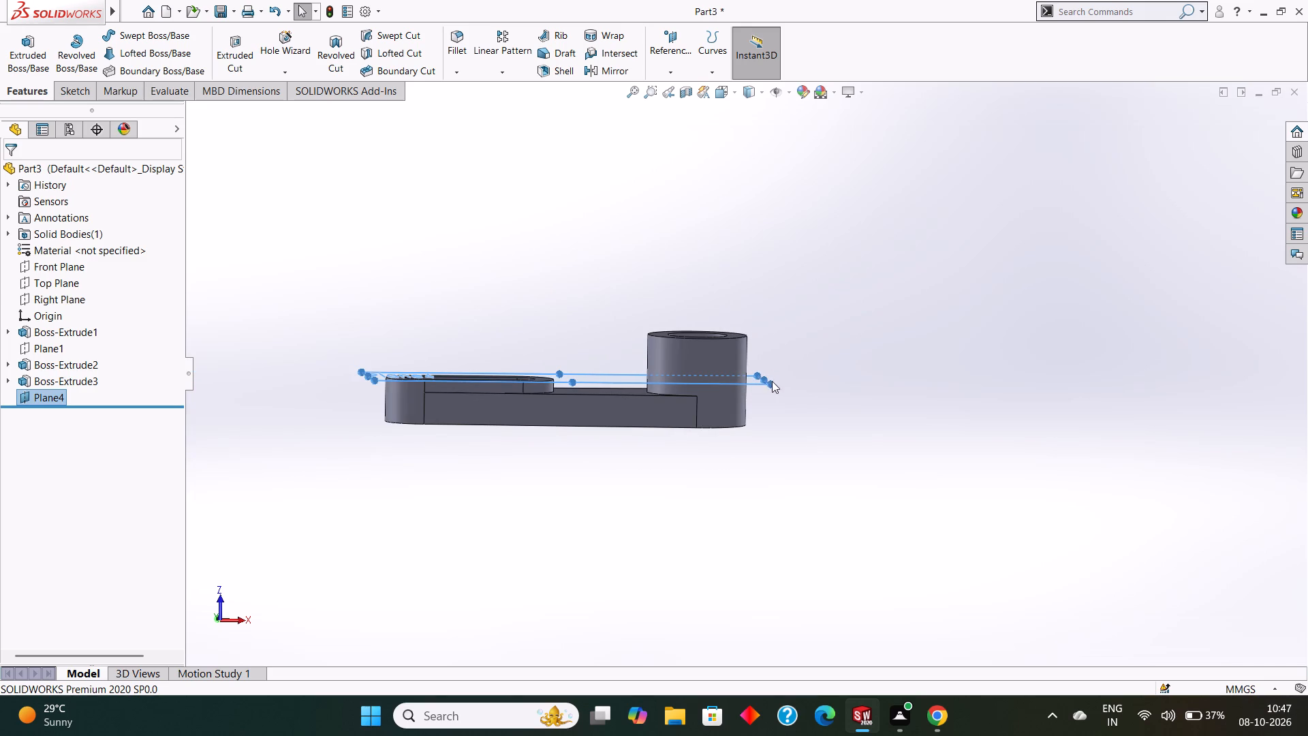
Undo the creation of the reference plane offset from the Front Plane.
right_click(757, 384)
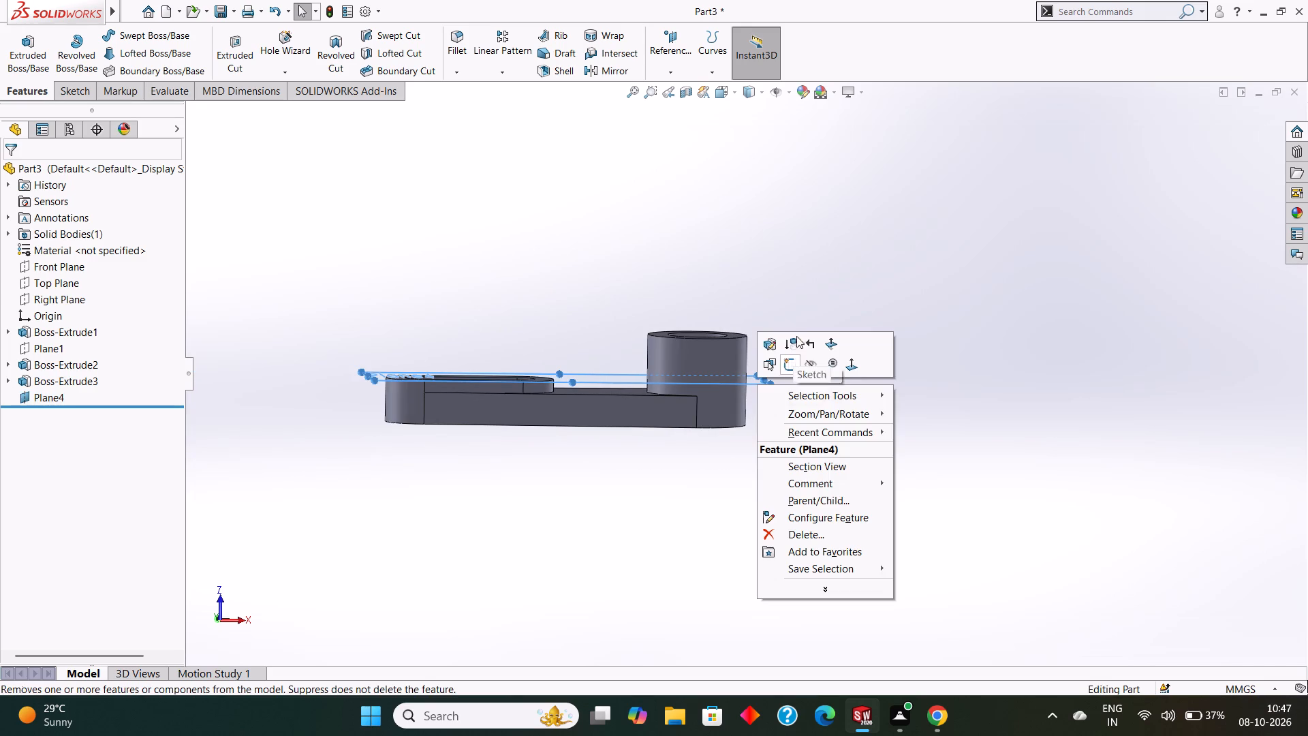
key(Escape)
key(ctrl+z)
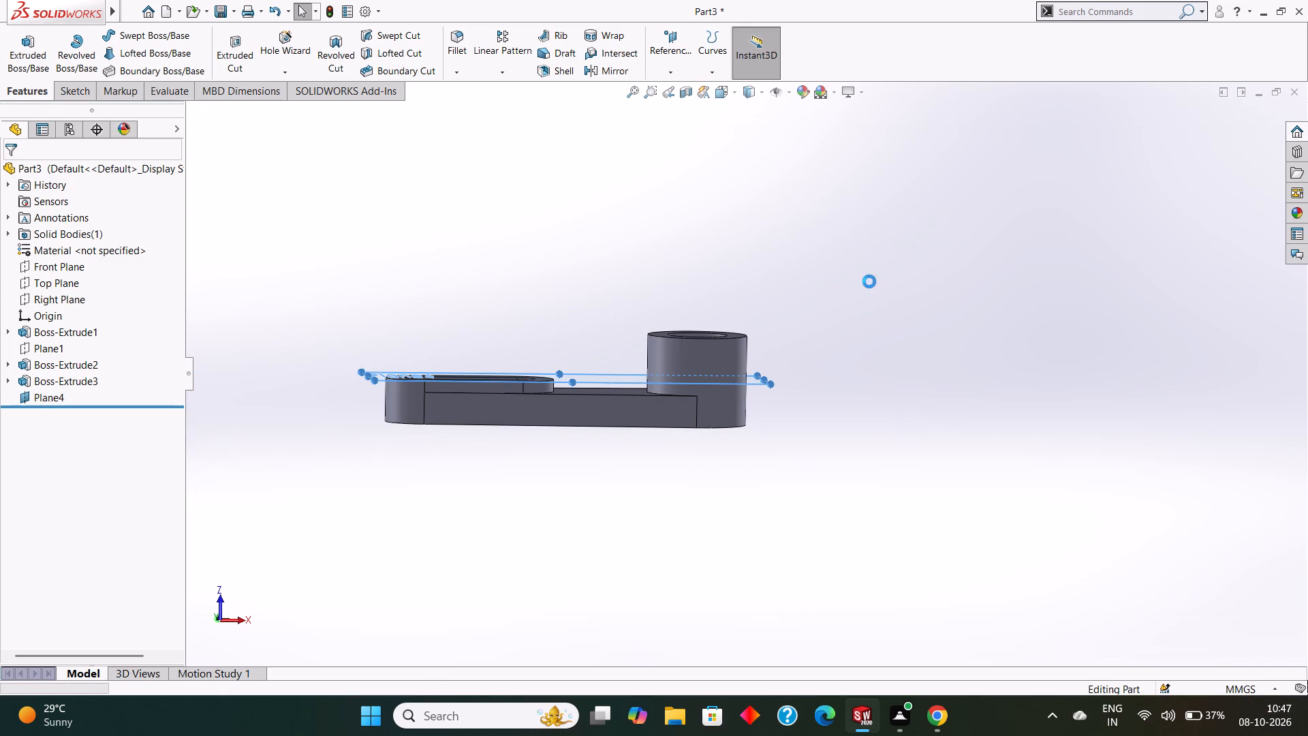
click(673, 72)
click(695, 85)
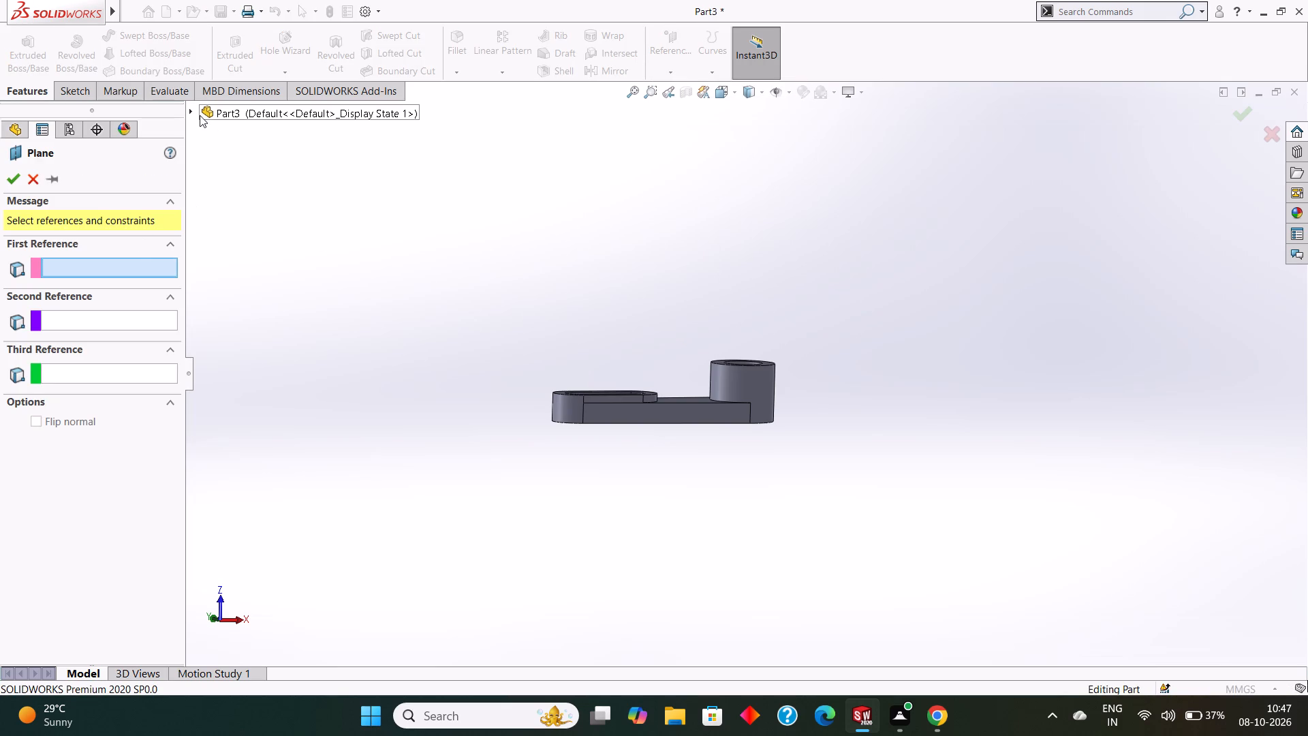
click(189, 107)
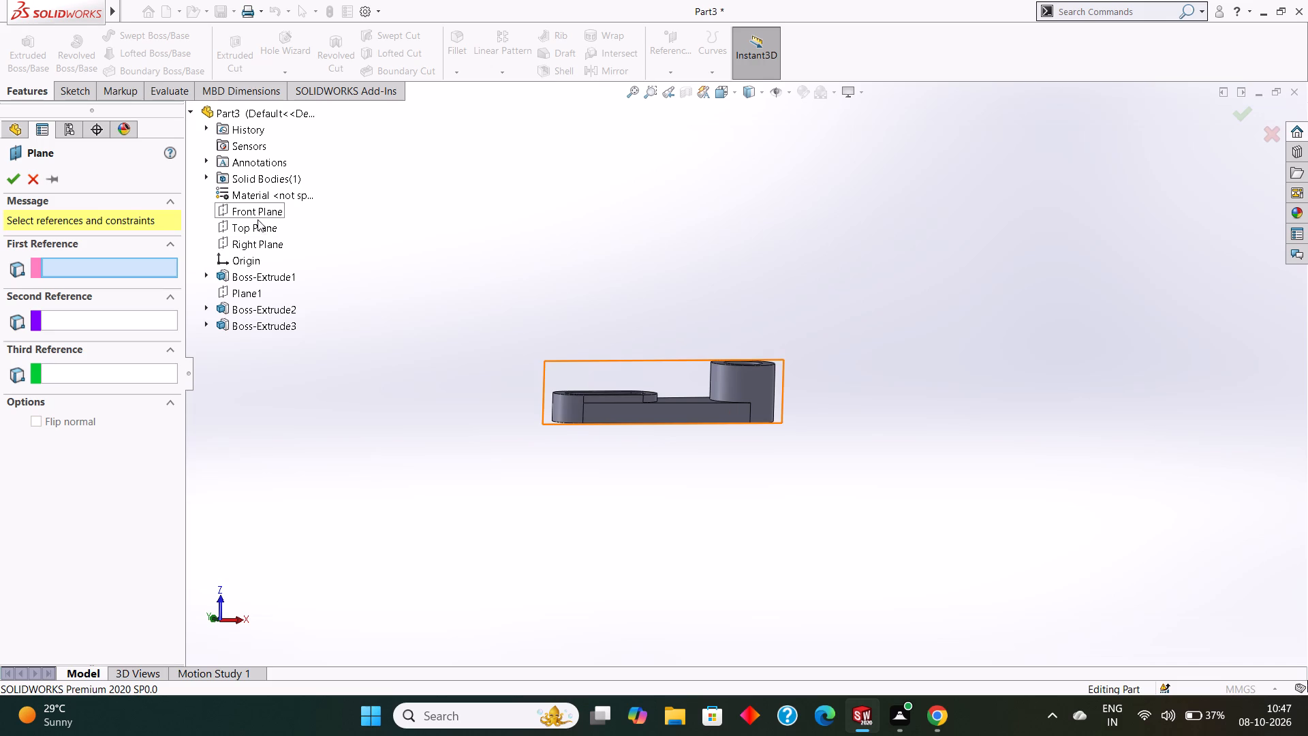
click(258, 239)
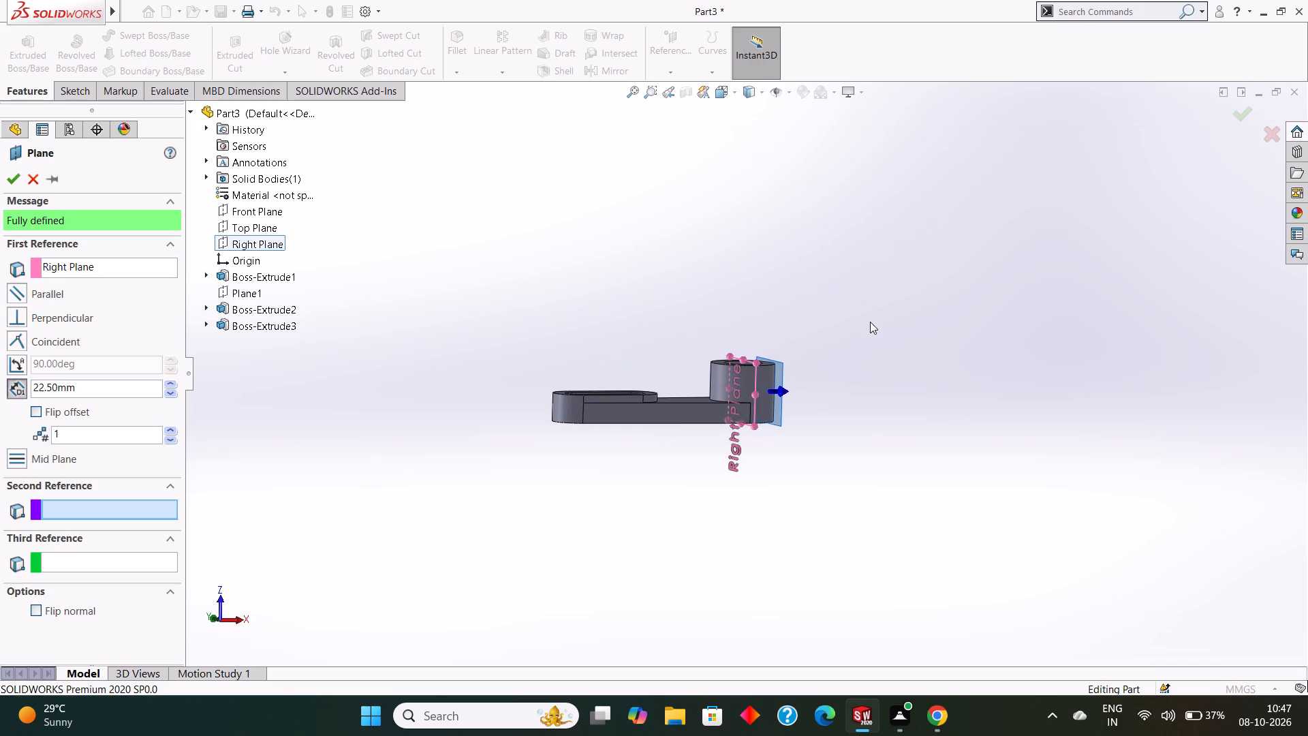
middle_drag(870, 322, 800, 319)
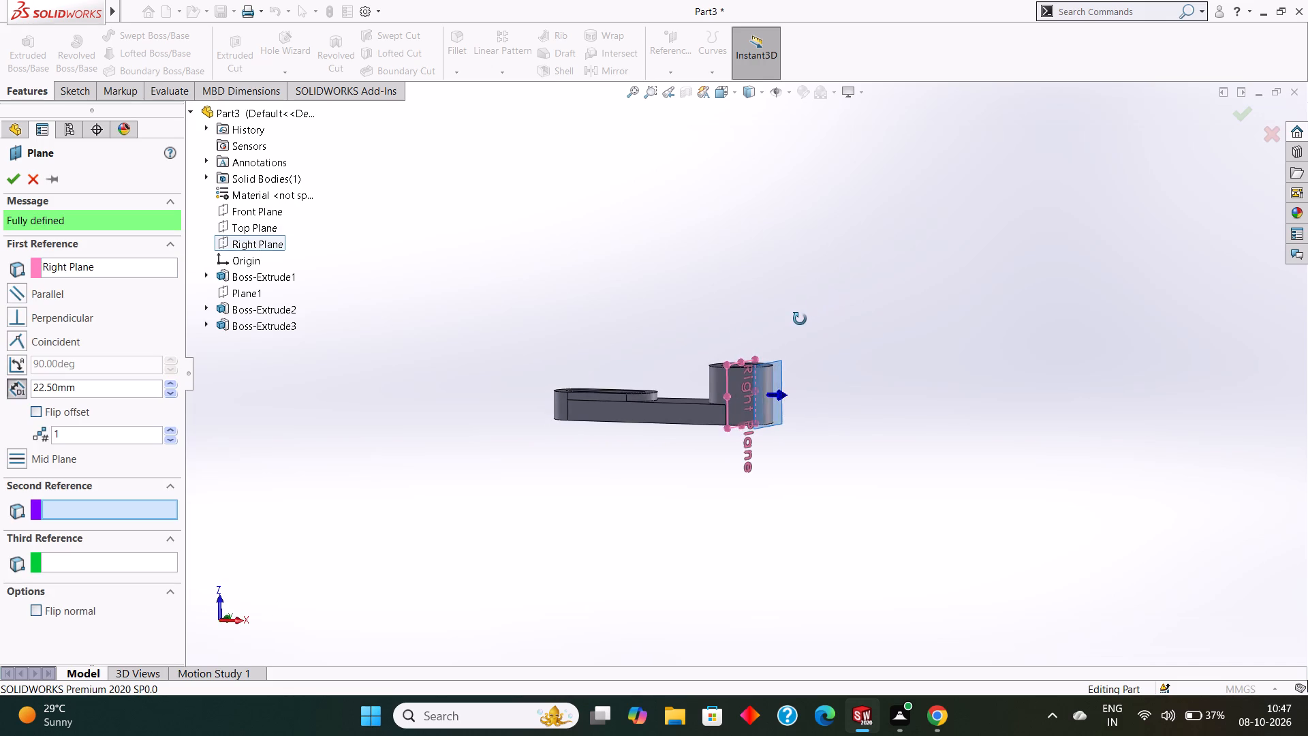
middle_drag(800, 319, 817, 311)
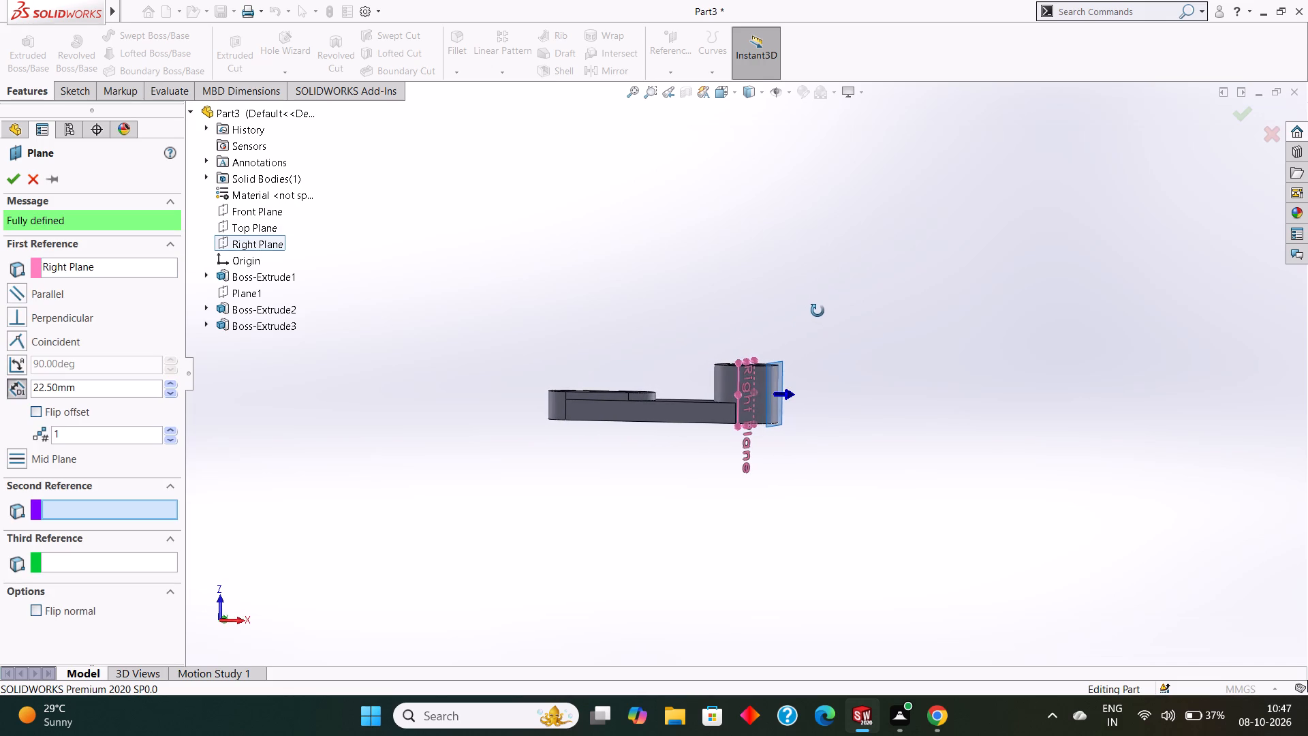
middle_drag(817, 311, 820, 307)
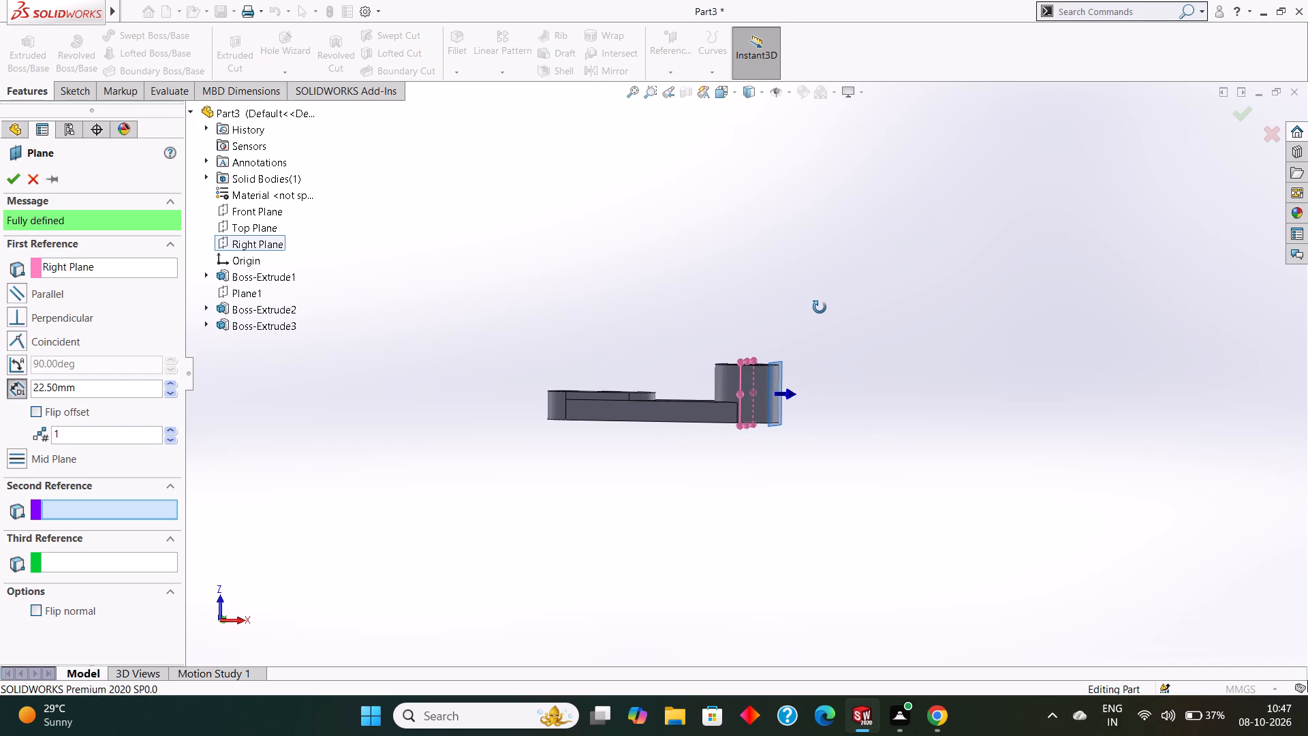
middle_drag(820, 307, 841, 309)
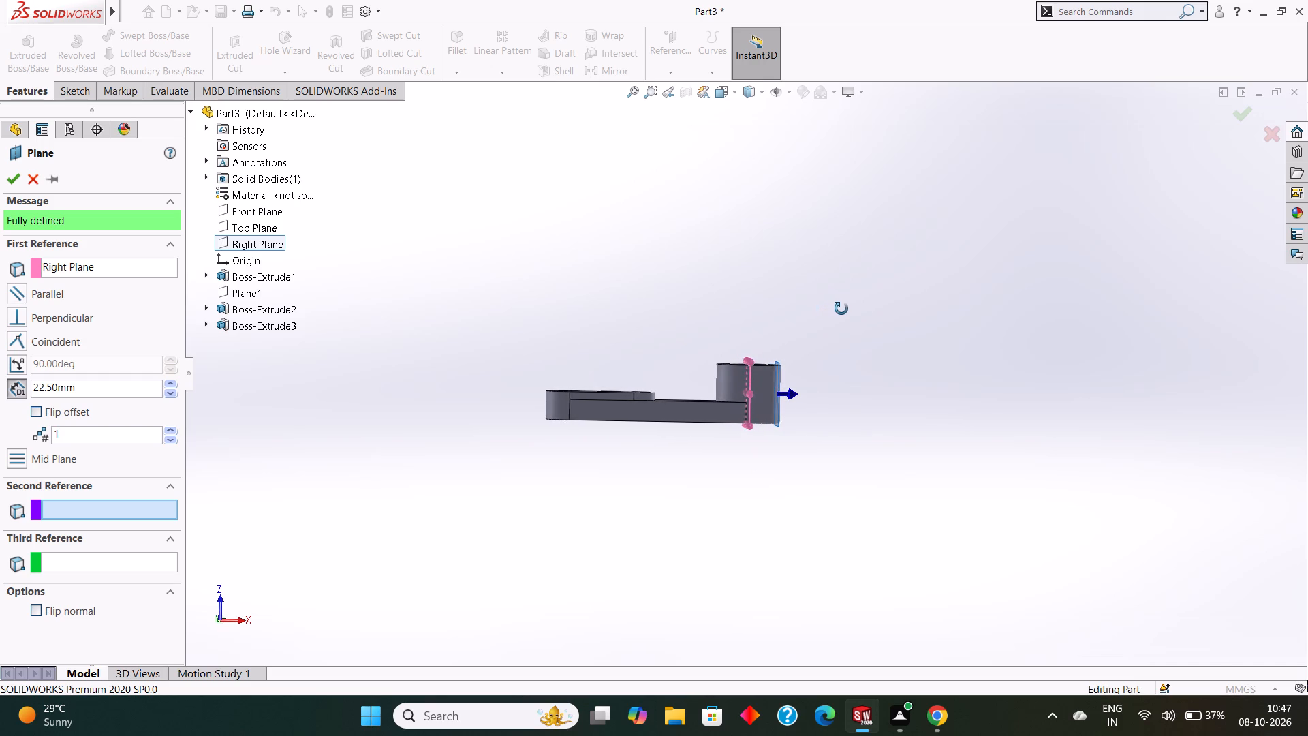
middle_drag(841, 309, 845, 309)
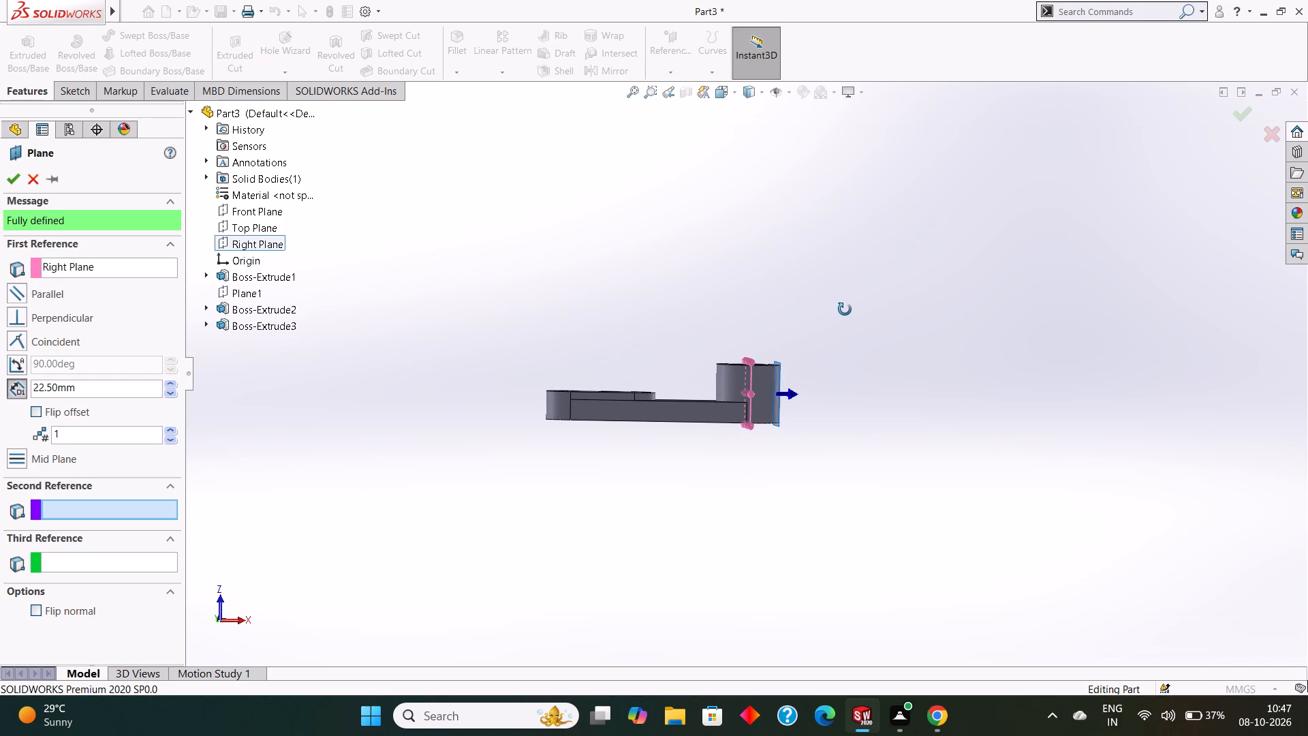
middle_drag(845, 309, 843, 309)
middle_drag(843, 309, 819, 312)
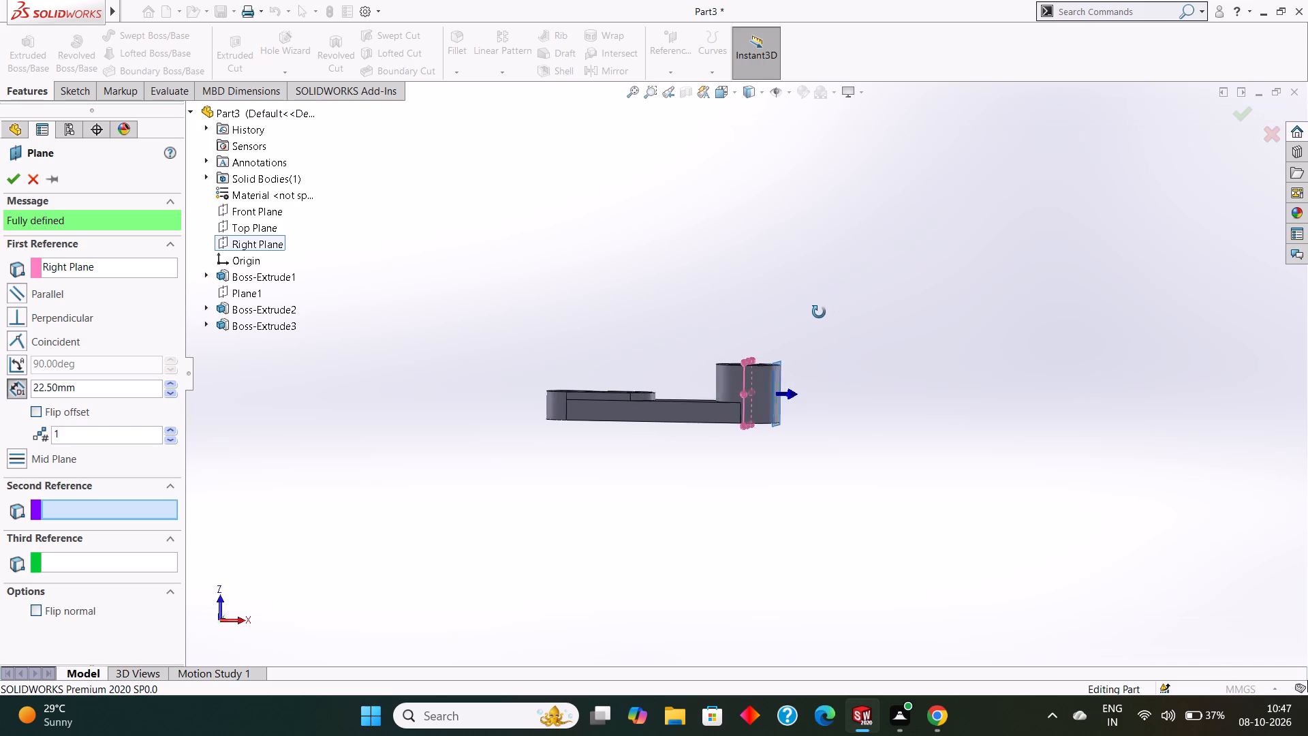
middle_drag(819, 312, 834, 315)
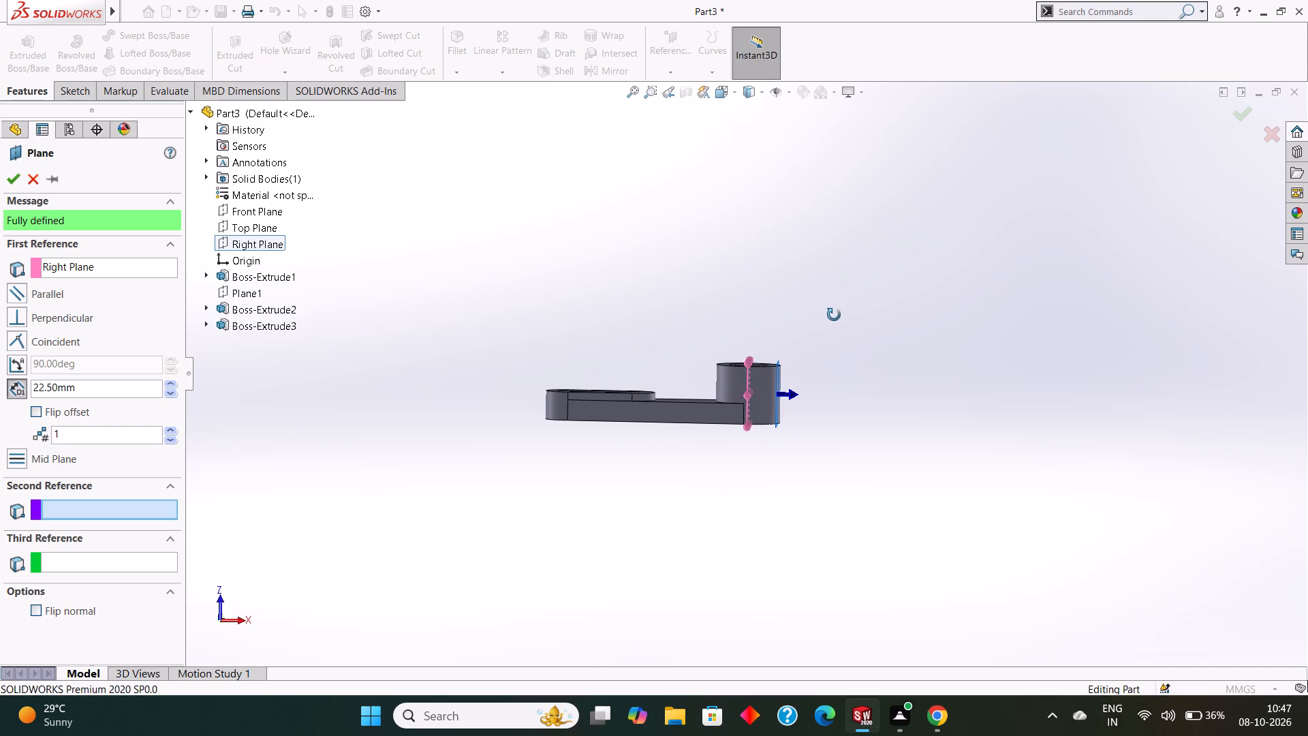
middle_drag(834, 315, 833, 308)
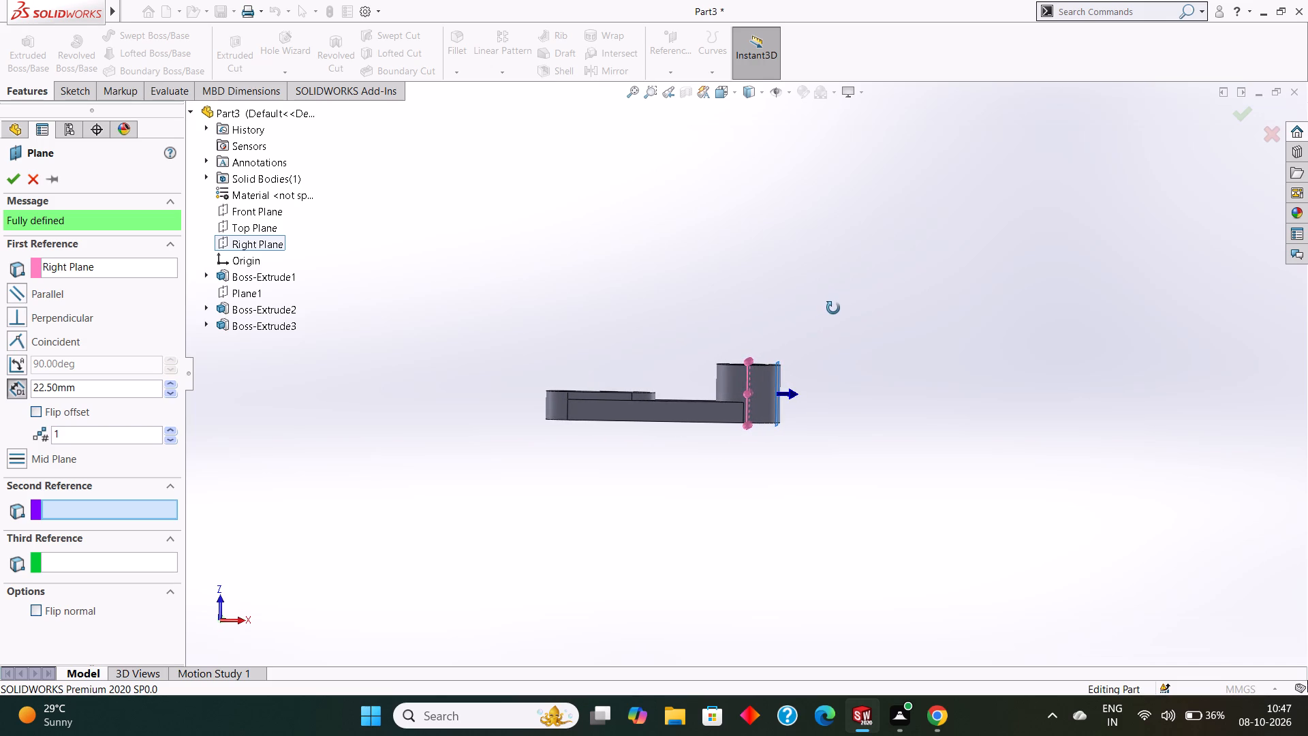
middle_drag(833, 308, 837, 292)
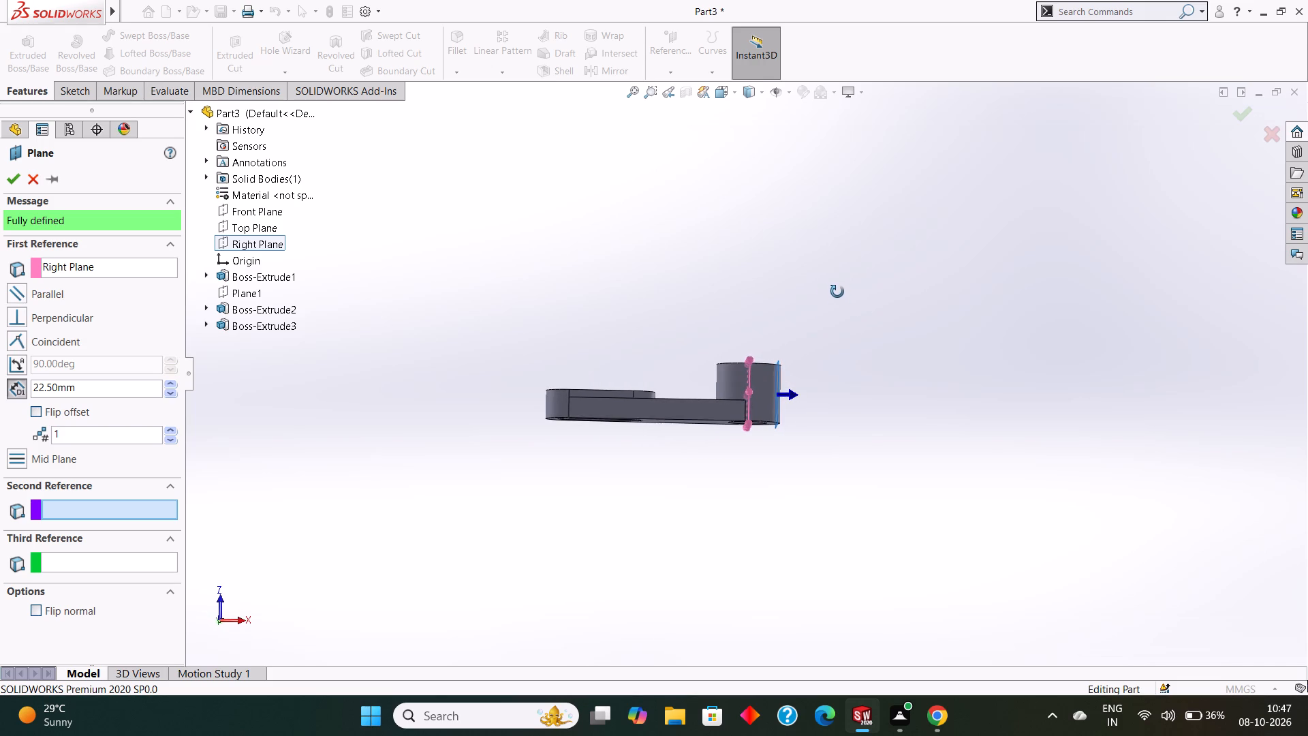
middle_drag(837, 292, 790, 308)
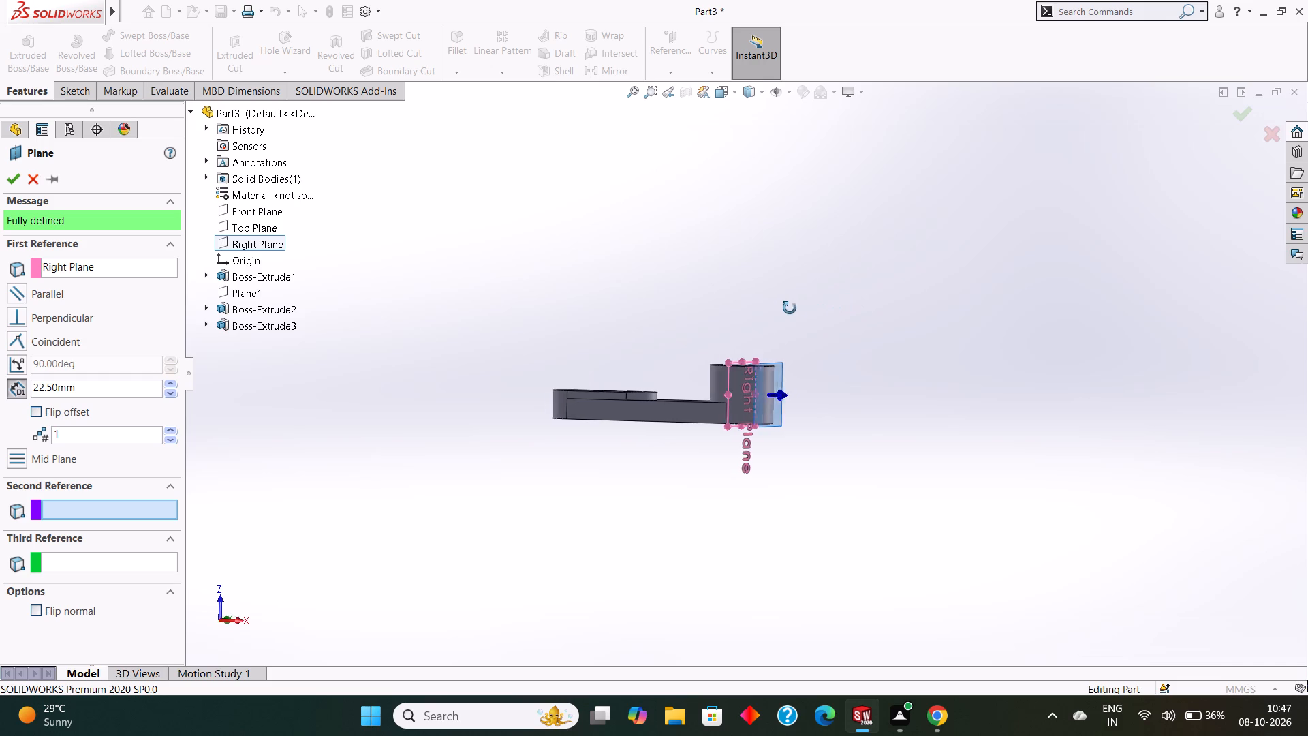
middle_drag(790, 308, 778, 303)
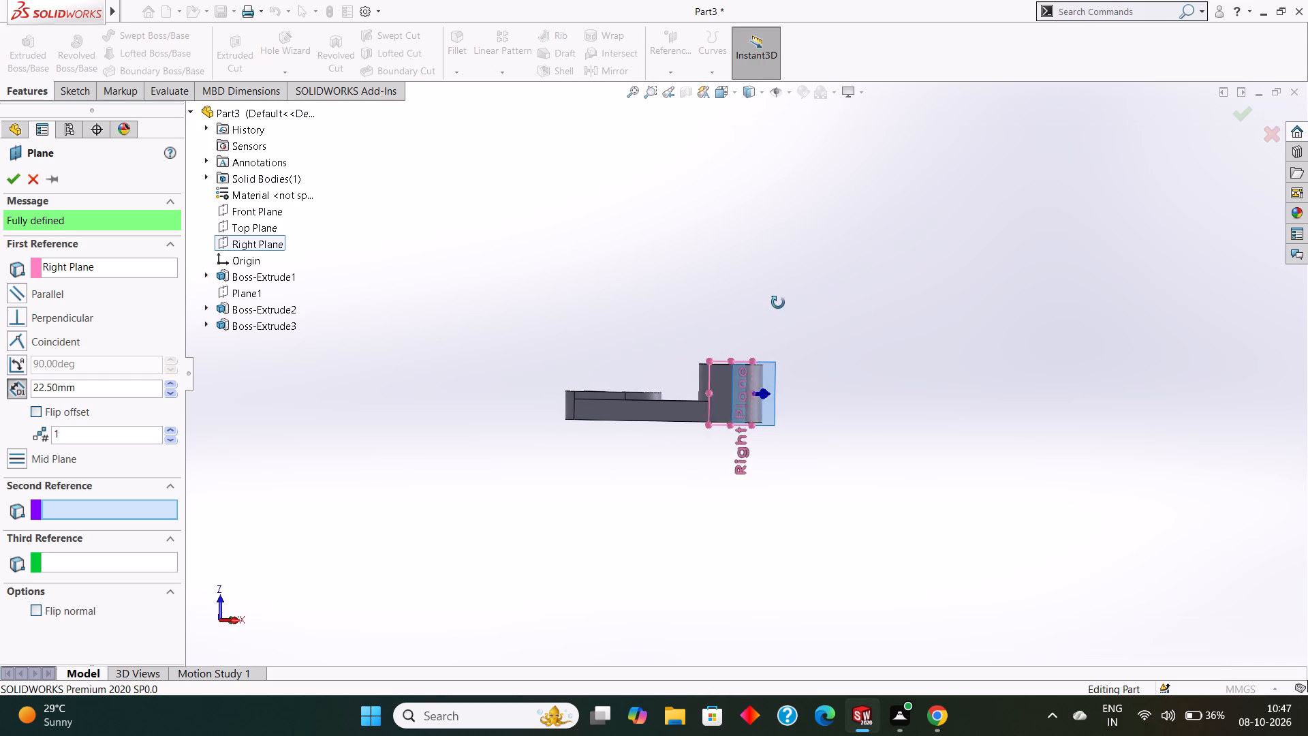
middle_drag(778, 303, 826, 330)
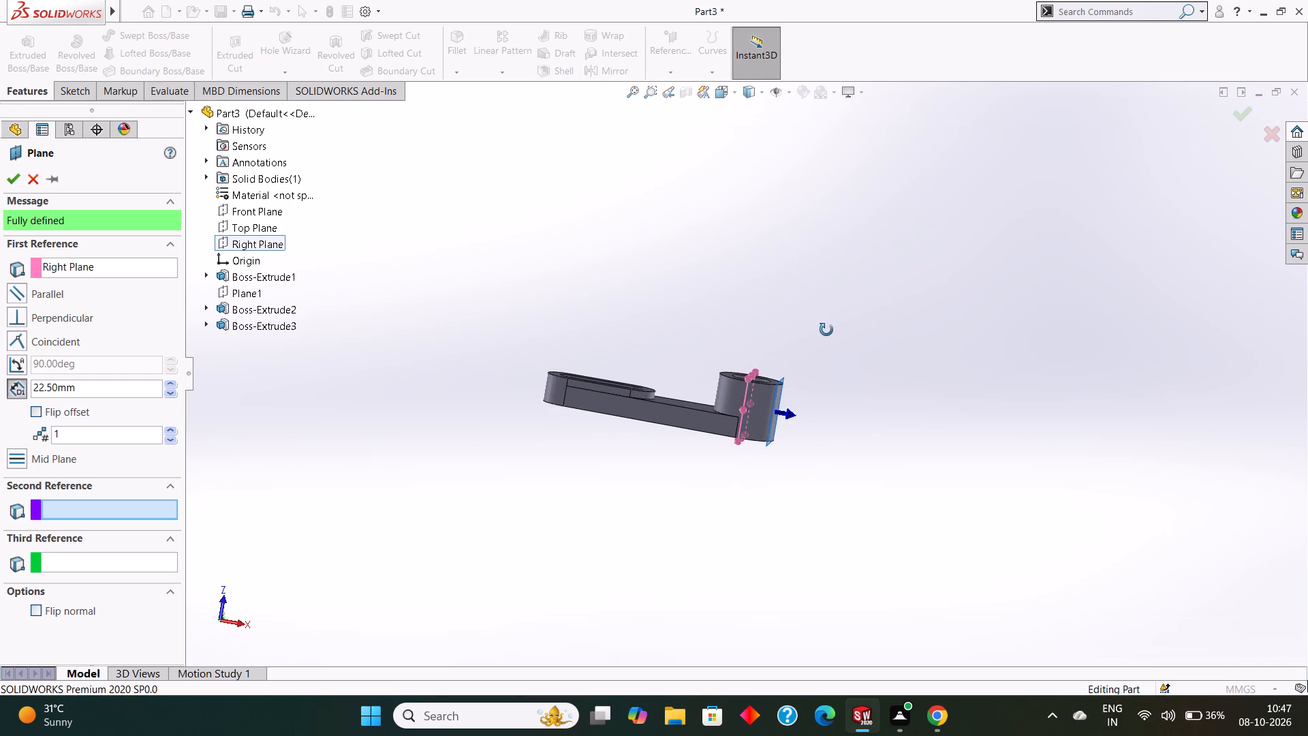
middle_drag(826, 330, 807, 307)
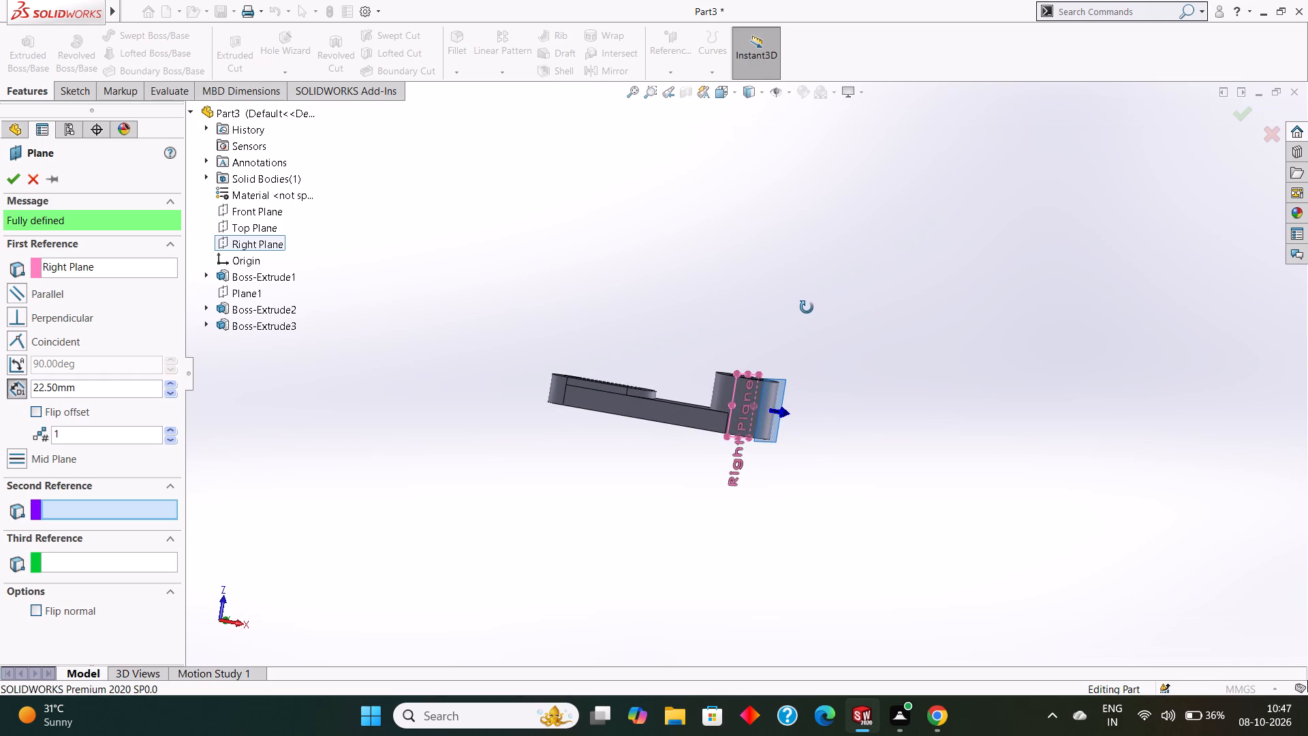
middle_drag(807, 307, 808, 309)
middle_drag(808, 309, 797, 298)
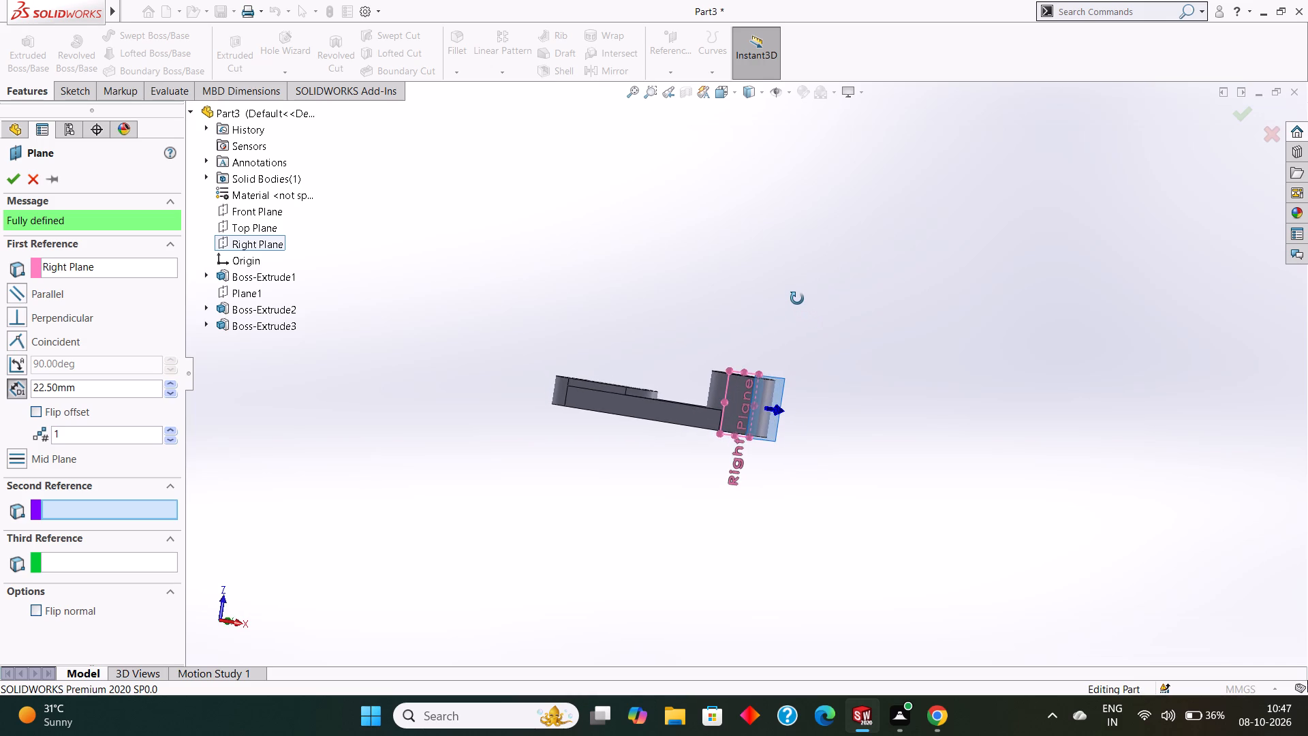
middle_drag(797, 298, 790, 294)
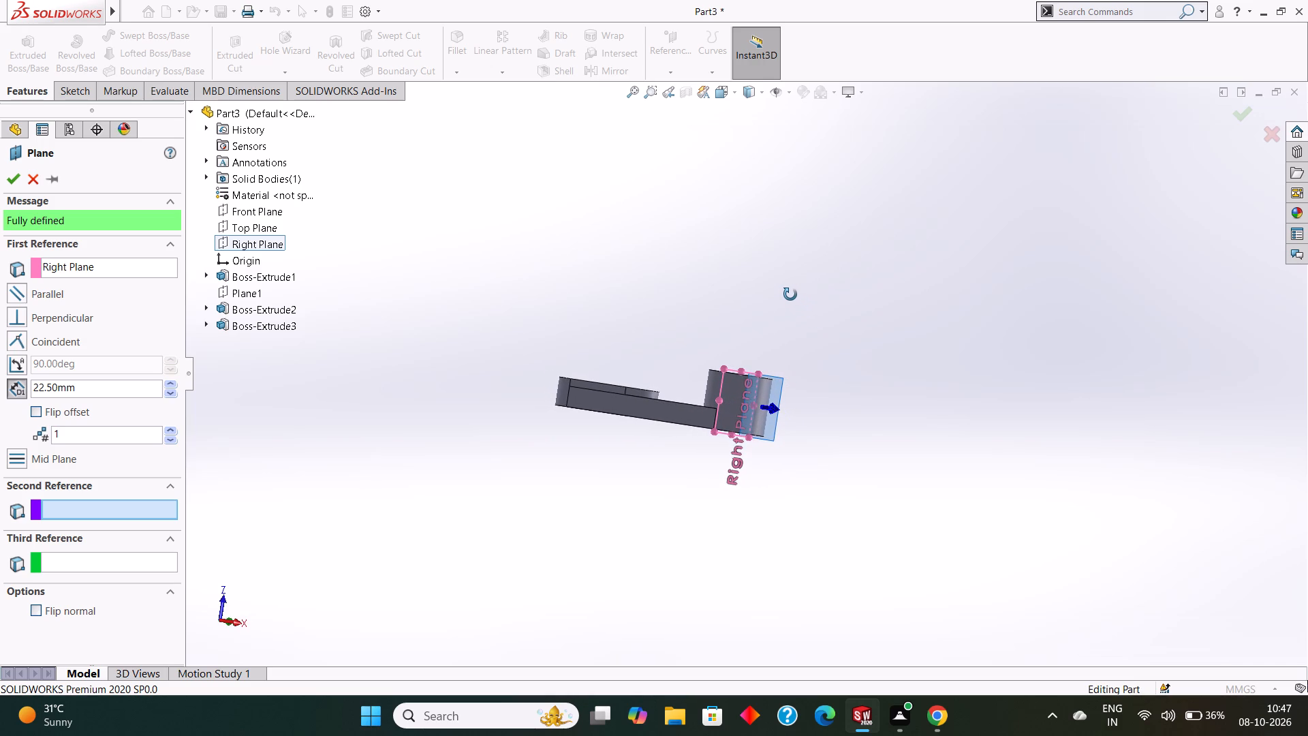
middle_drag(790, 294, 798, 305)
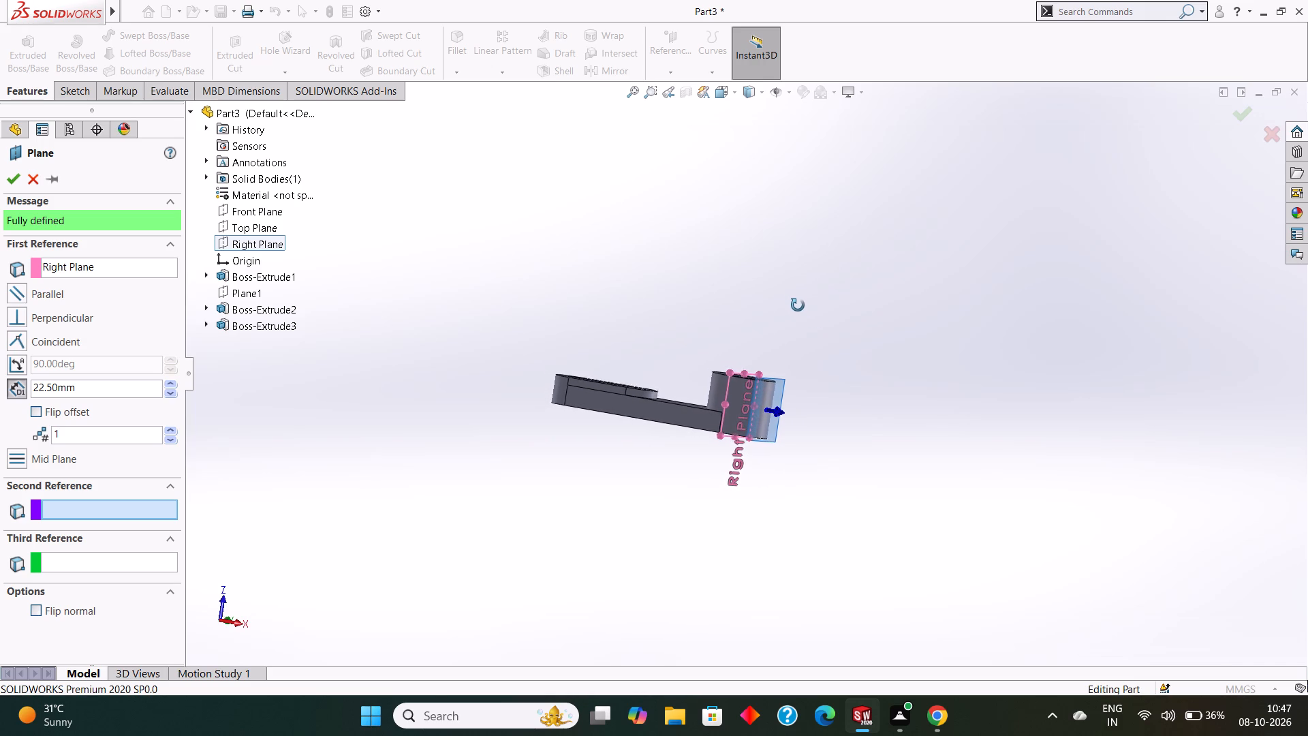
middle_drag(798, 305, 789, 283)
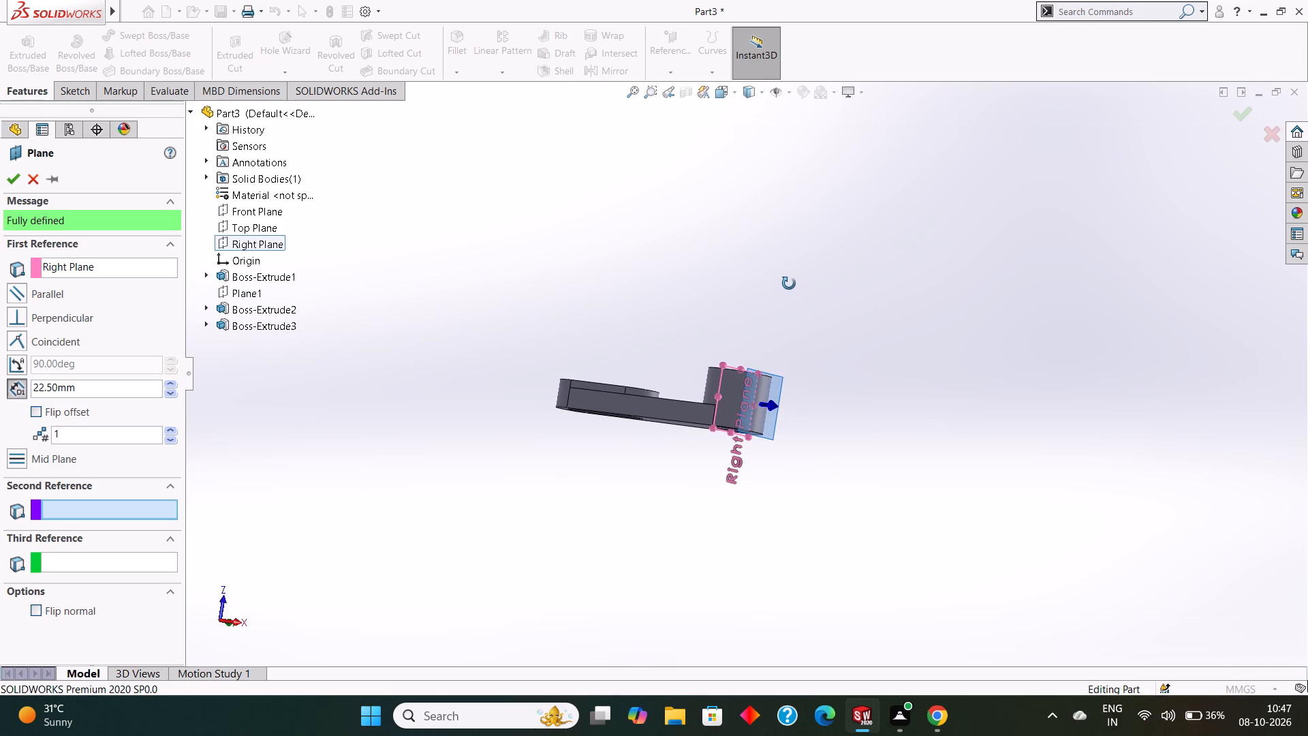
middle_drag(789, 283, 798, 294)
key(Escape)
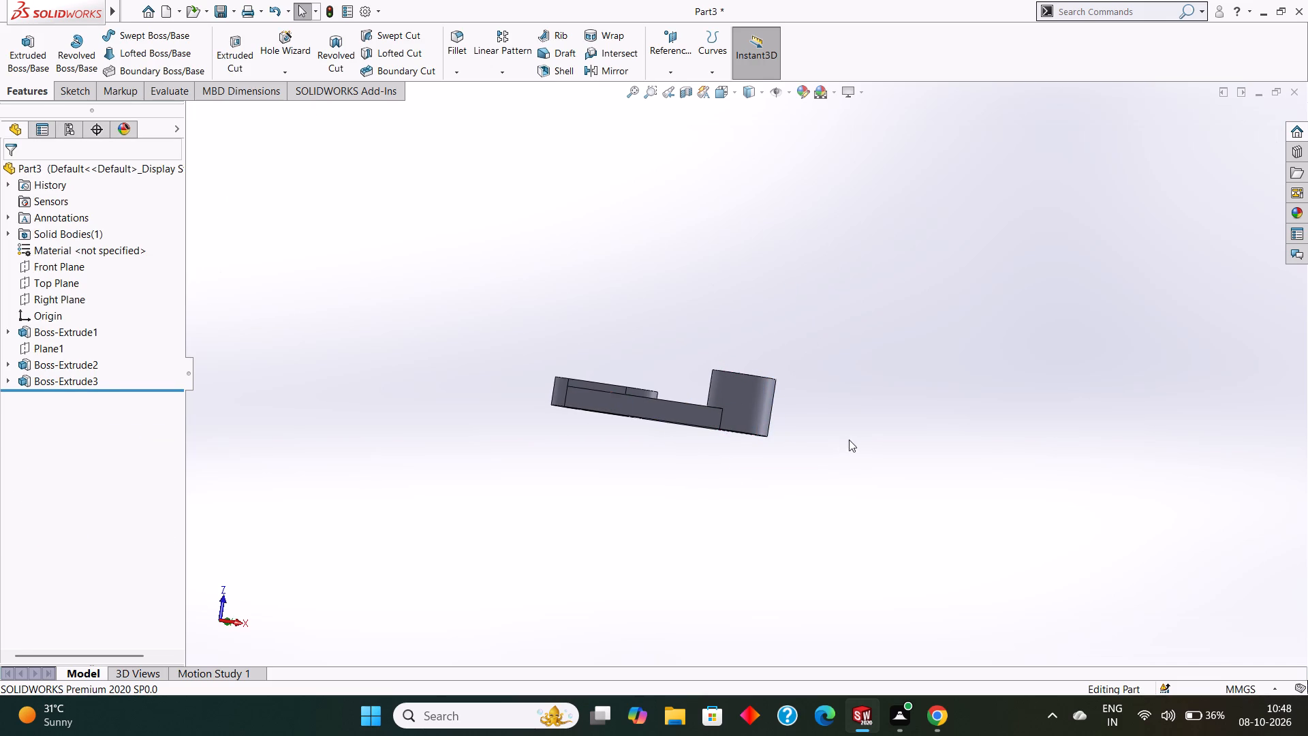
View the part square to the connecting arm's flat side face.
click(683, 416)
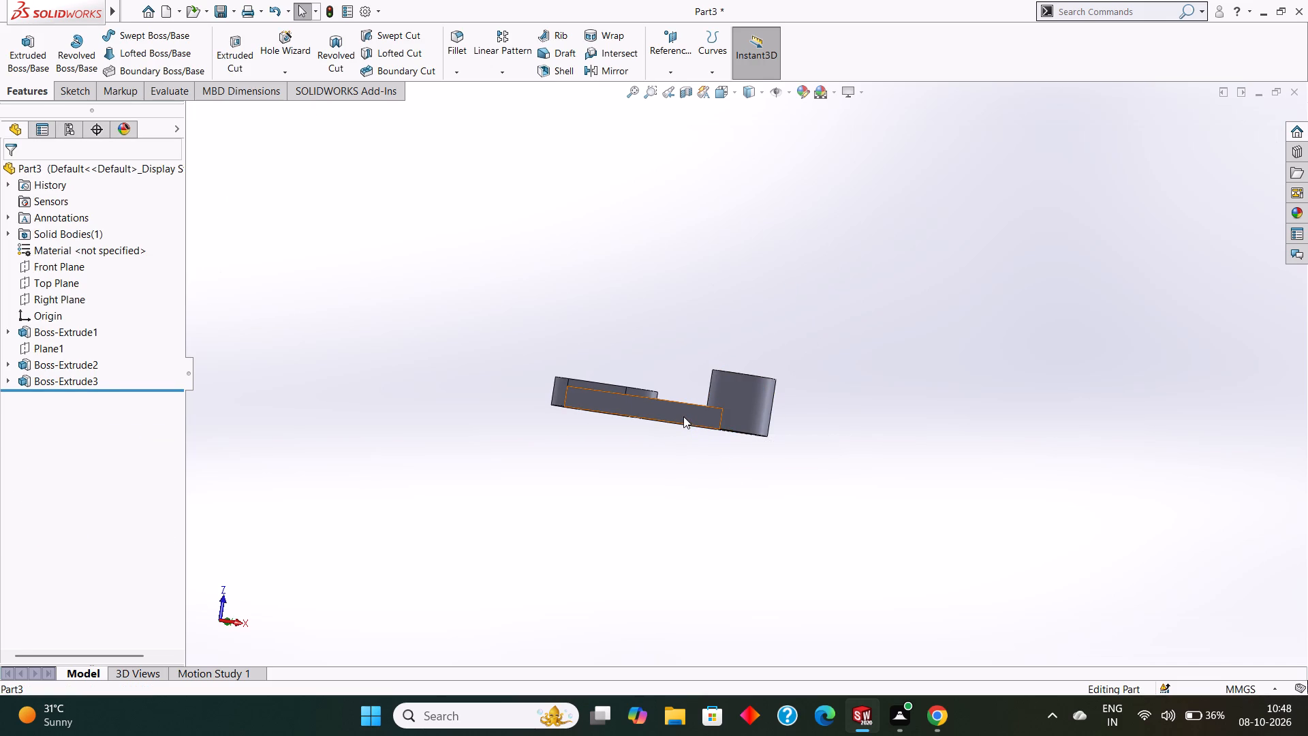
key(ctrl+8)
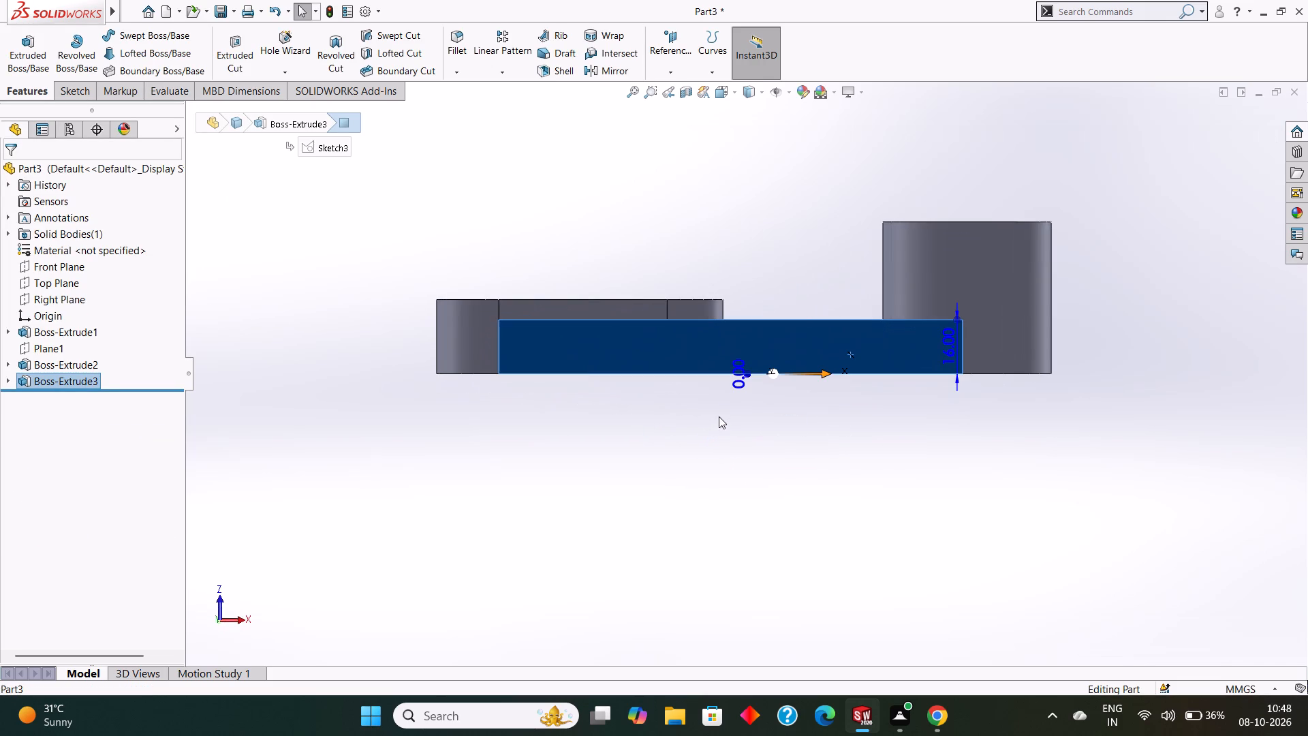
key(Escape)
key(Escape)
key(Escape)
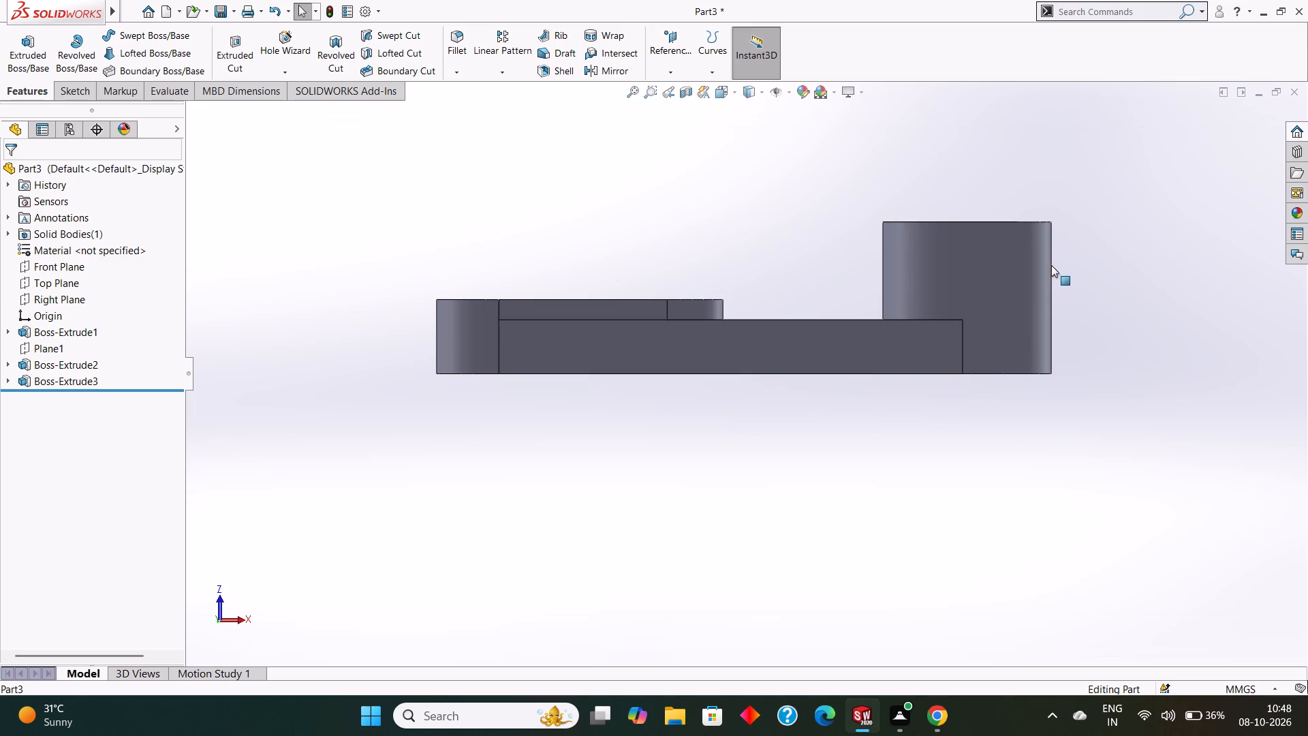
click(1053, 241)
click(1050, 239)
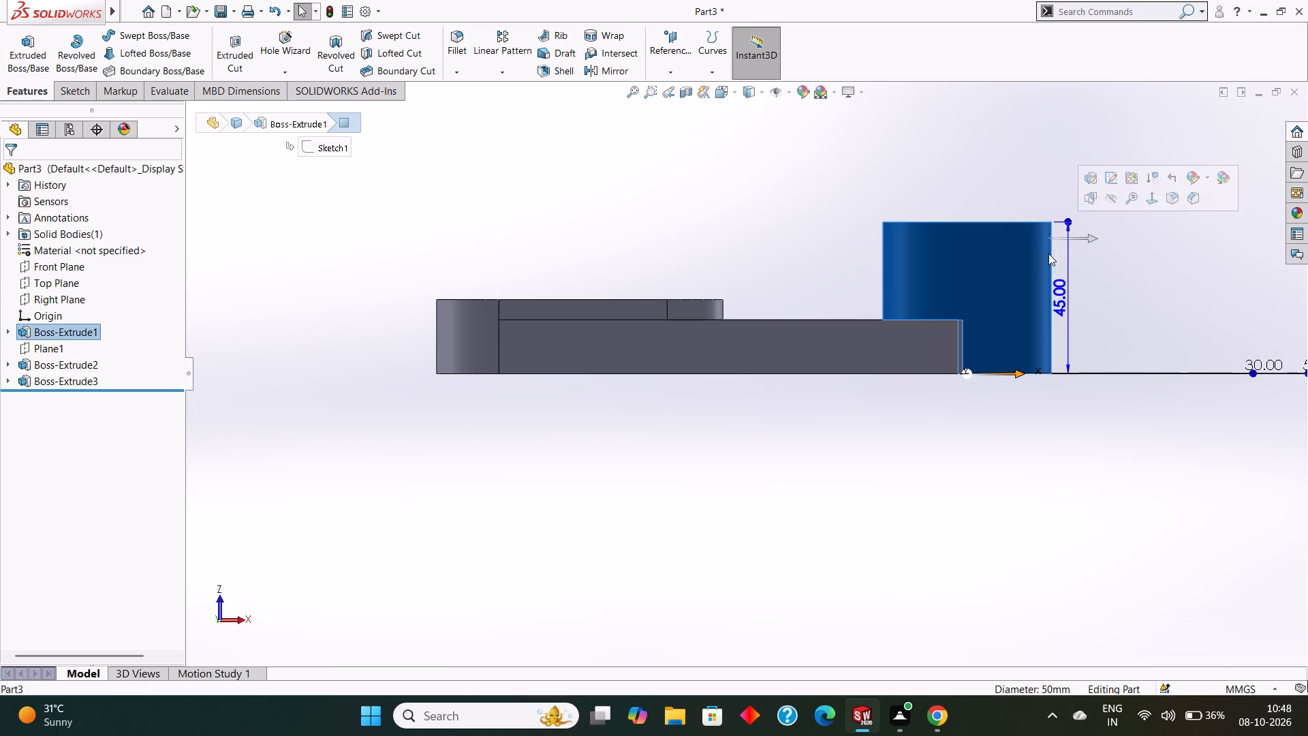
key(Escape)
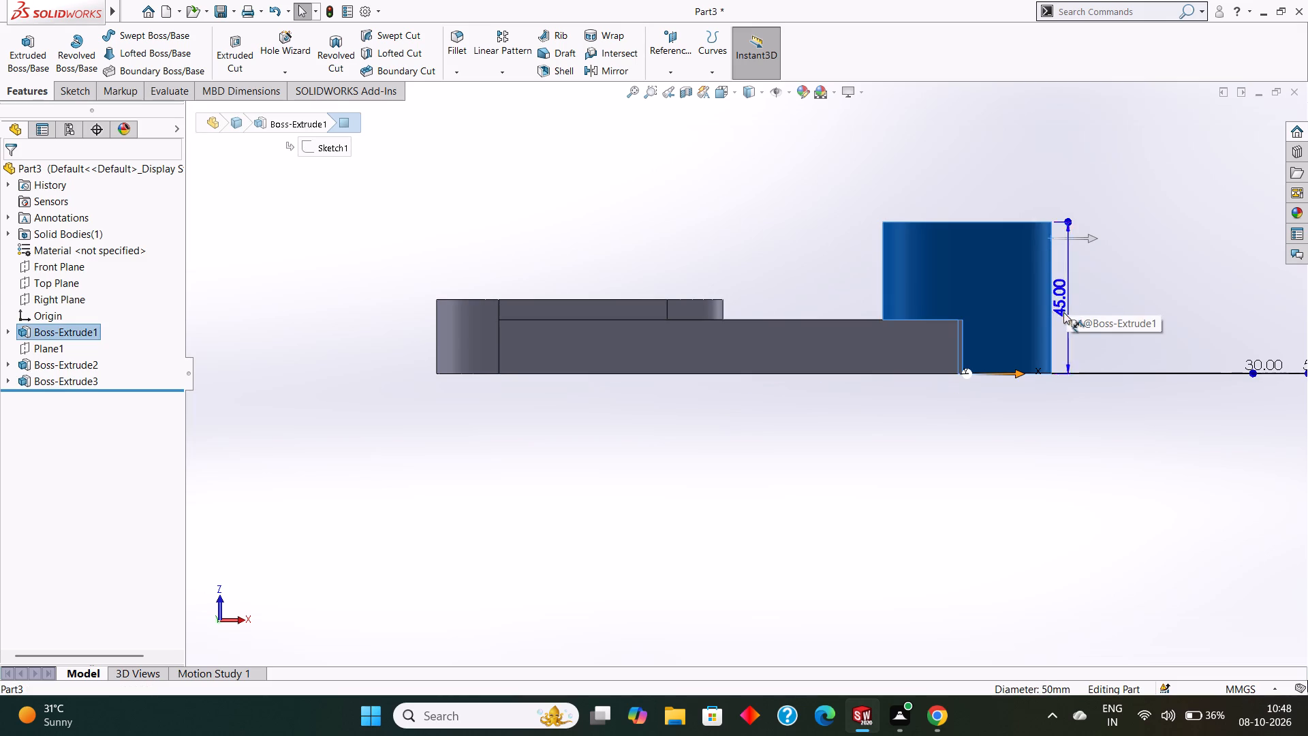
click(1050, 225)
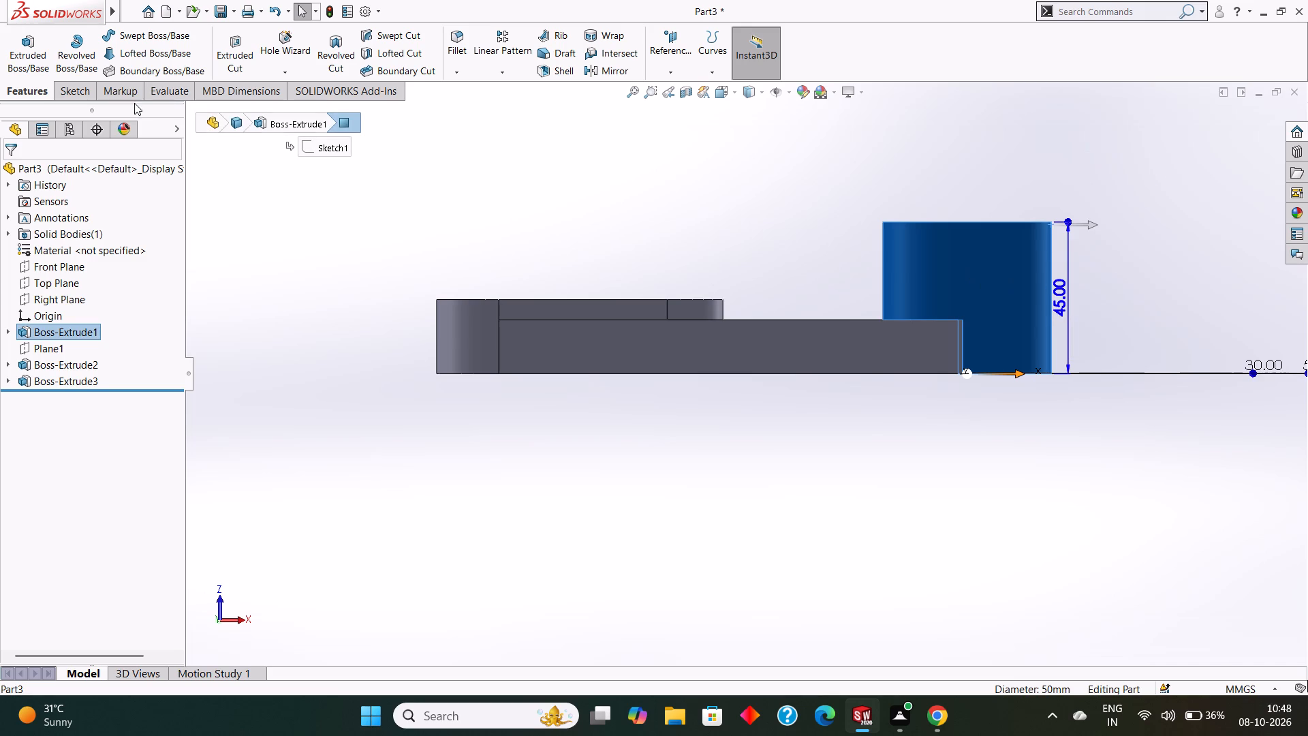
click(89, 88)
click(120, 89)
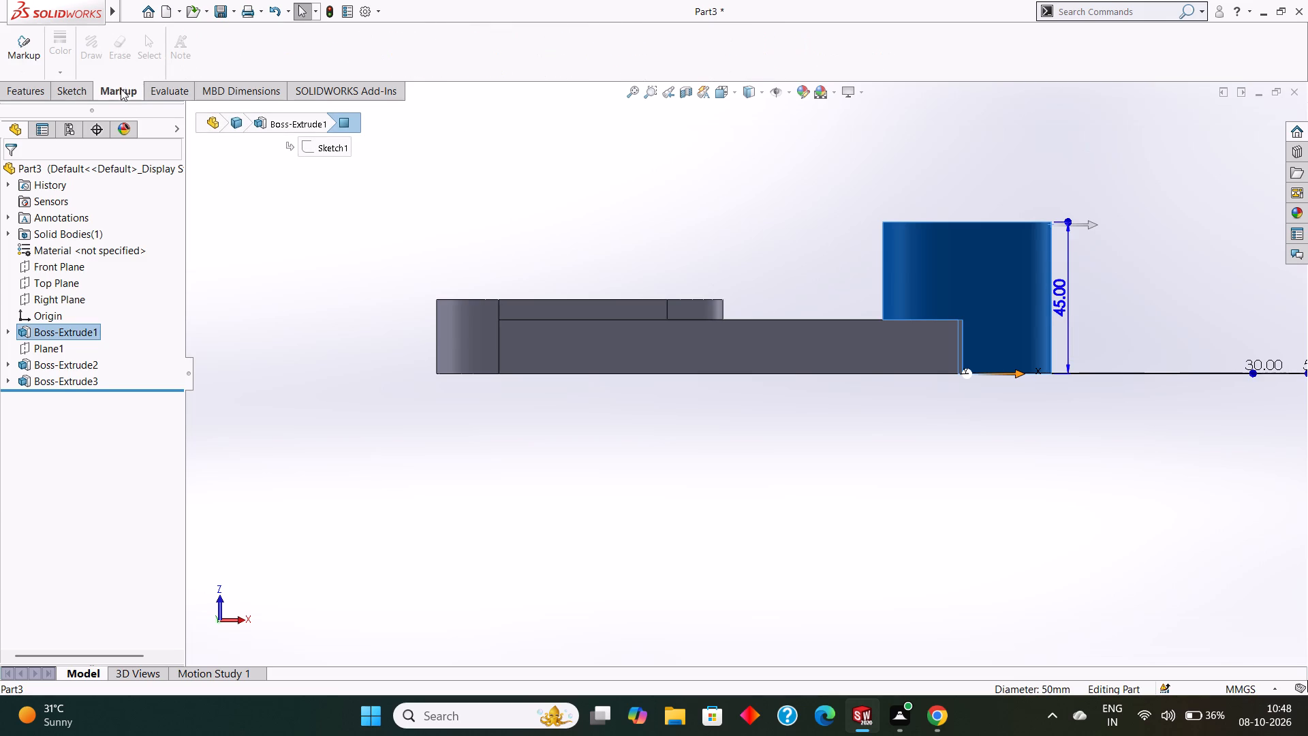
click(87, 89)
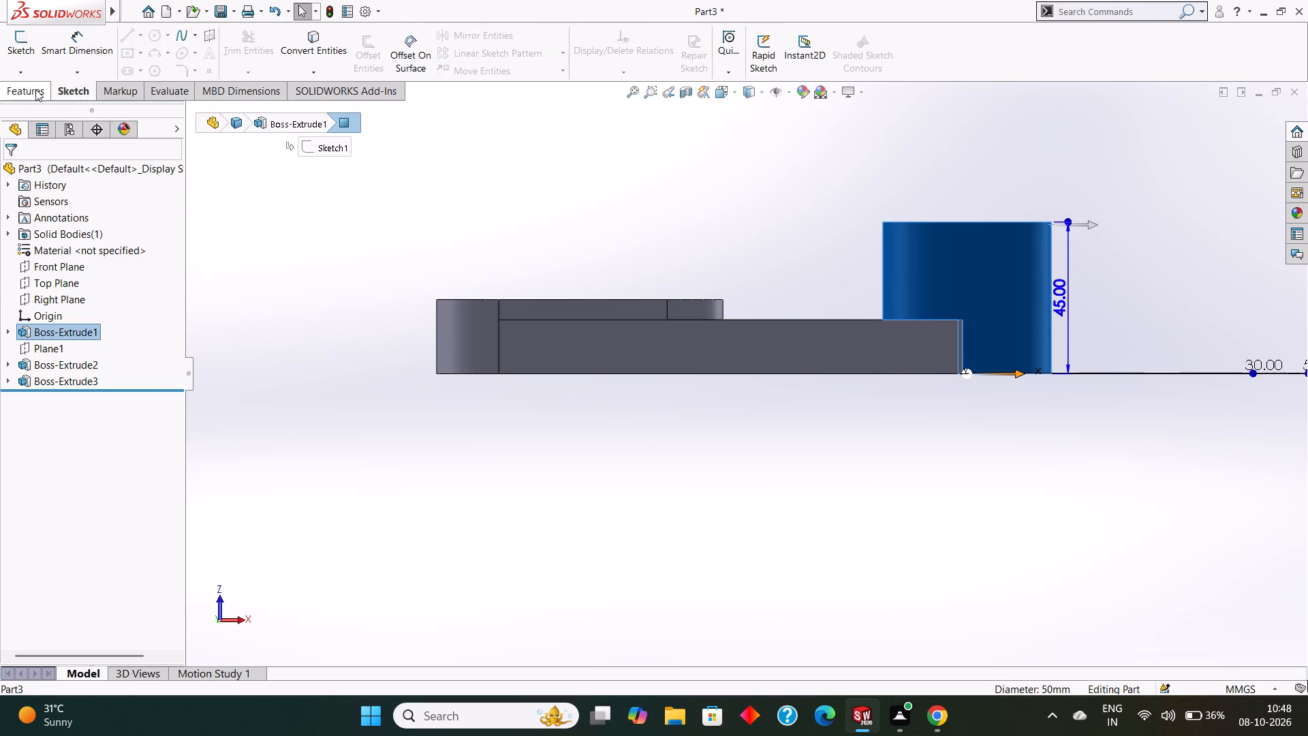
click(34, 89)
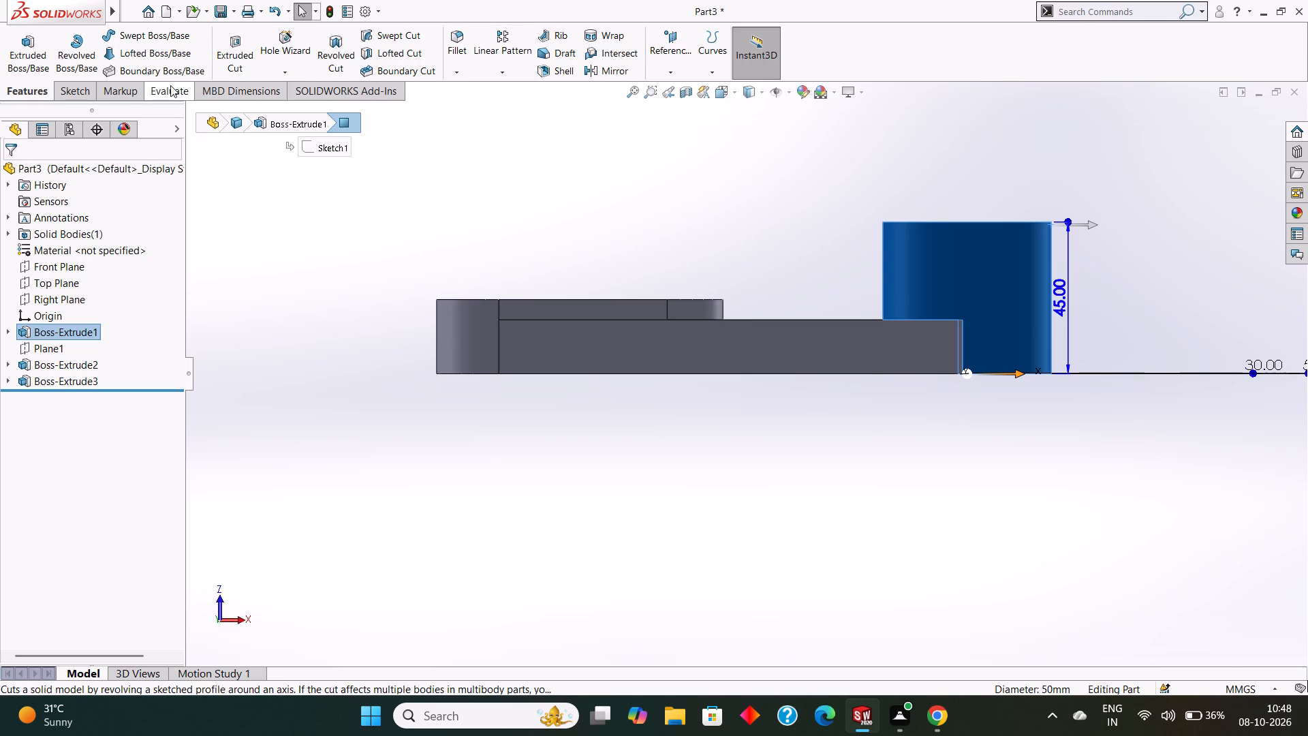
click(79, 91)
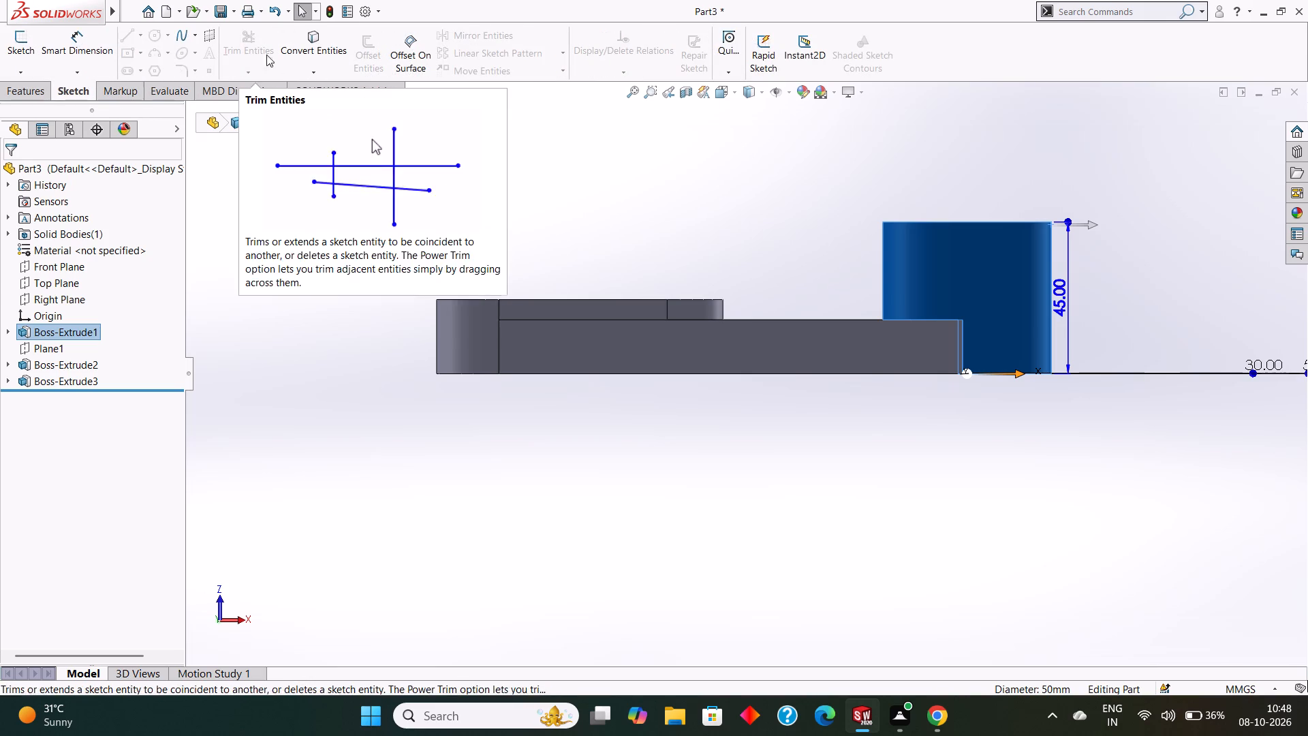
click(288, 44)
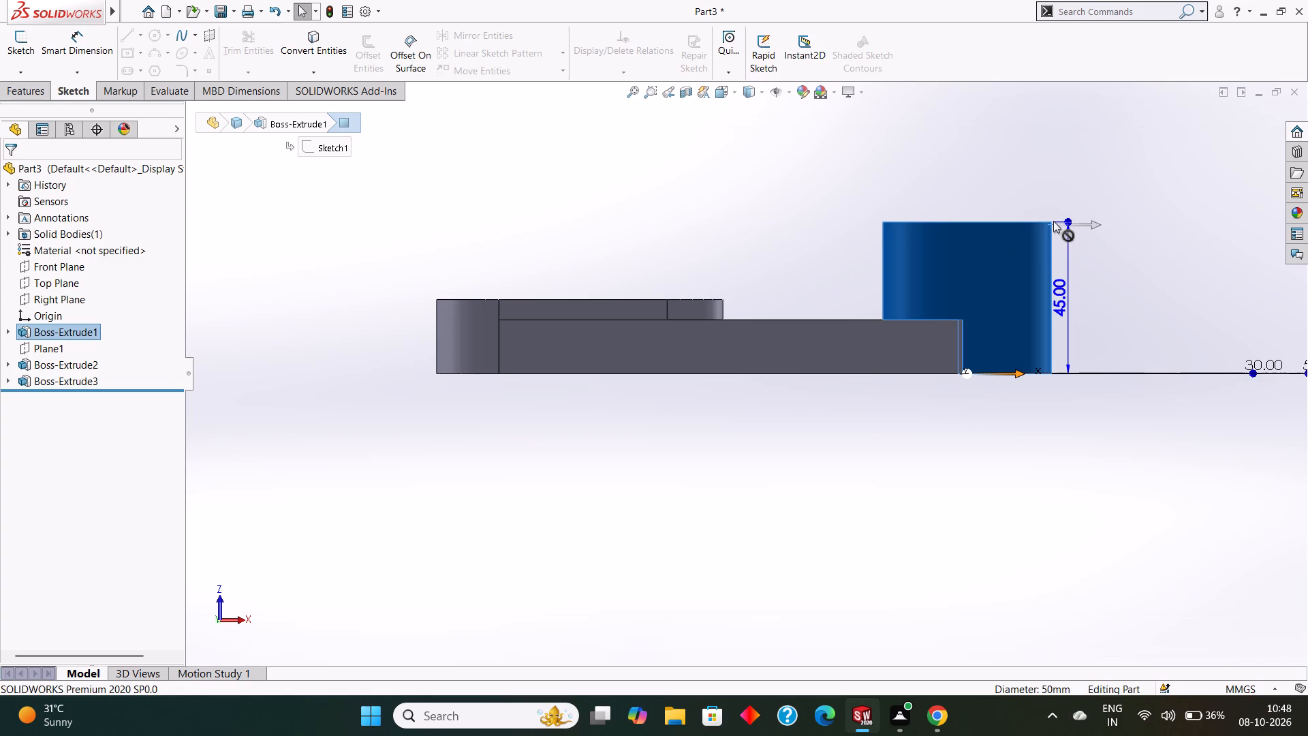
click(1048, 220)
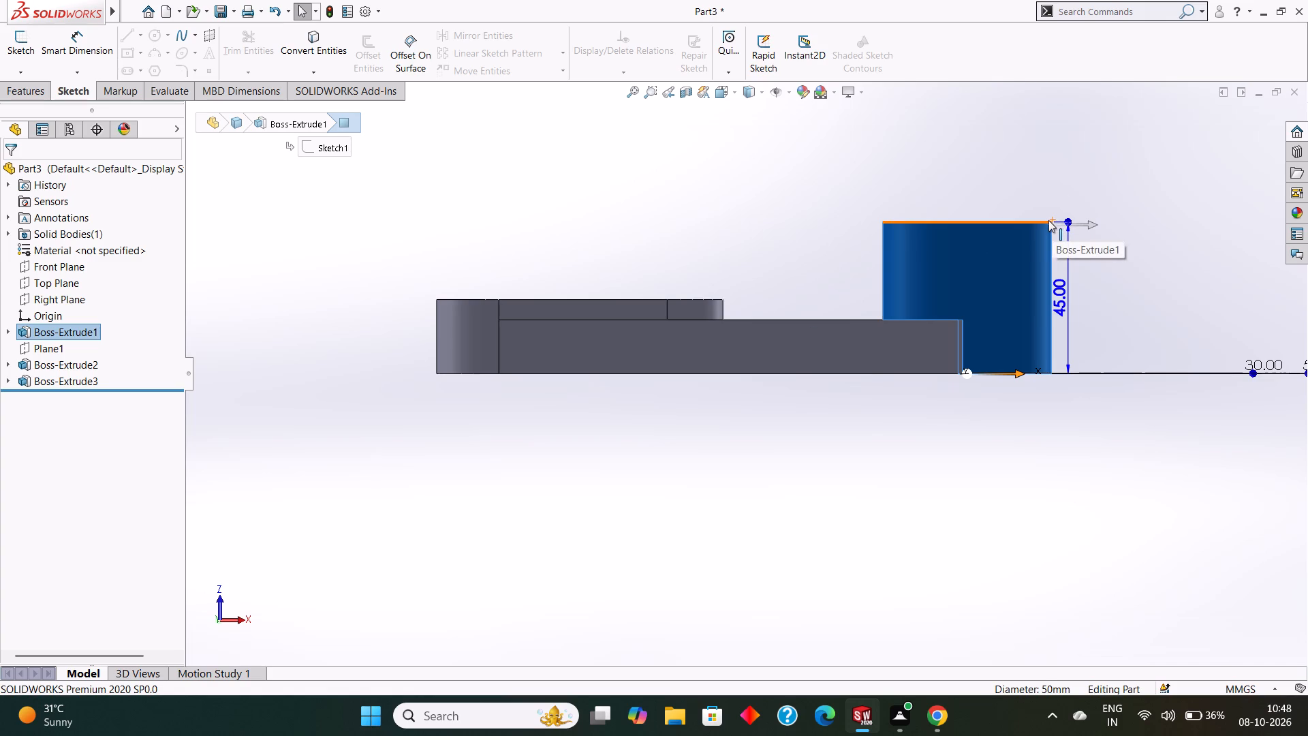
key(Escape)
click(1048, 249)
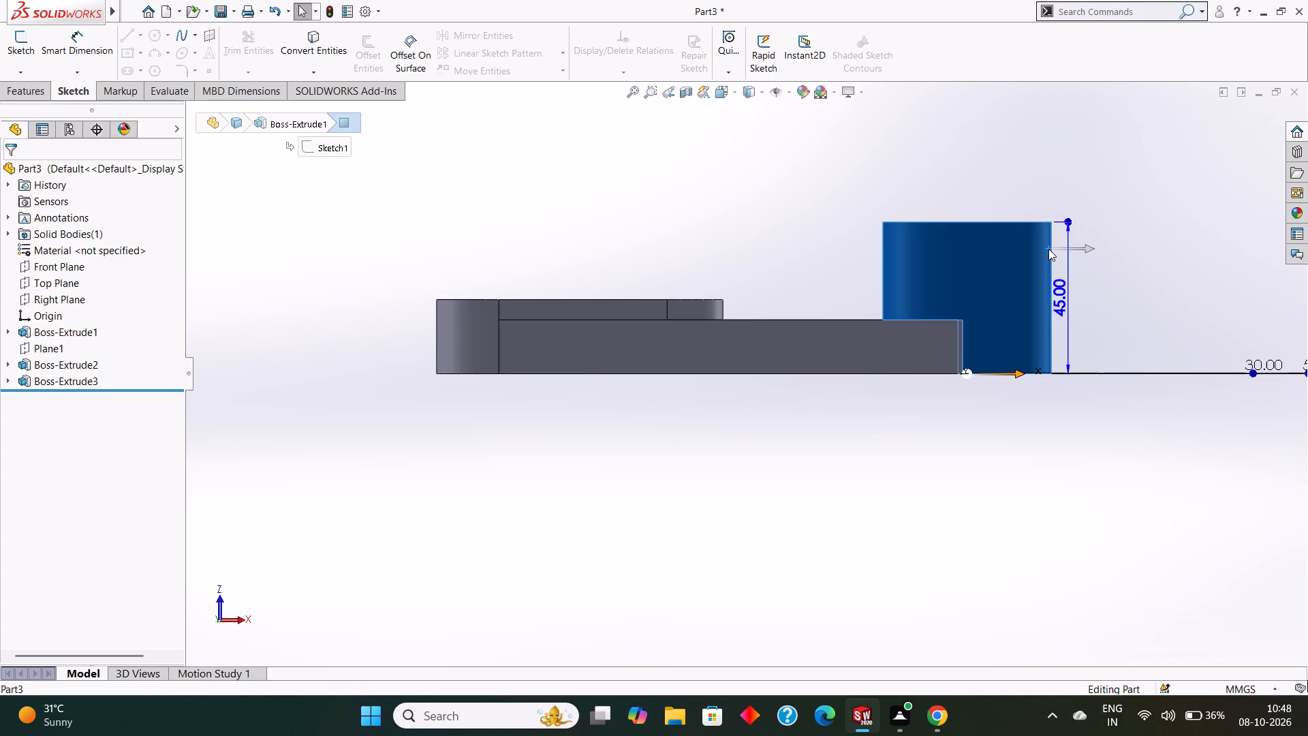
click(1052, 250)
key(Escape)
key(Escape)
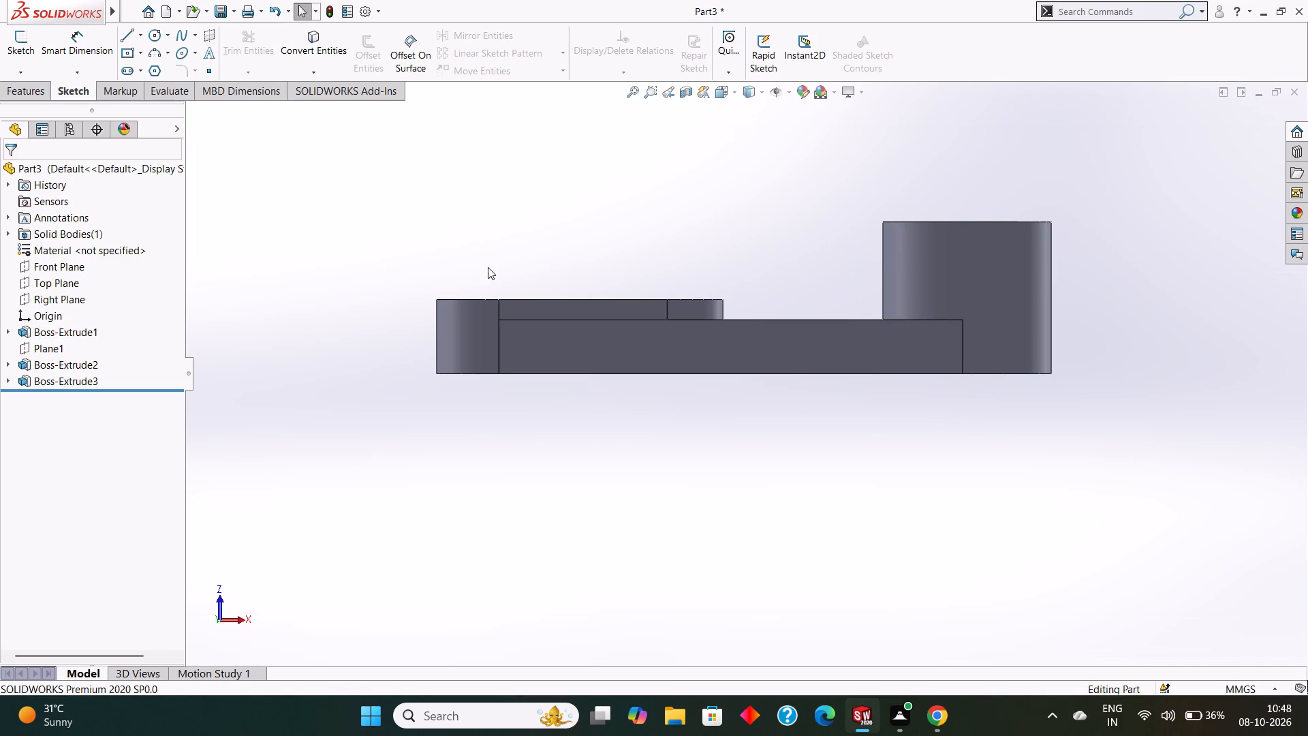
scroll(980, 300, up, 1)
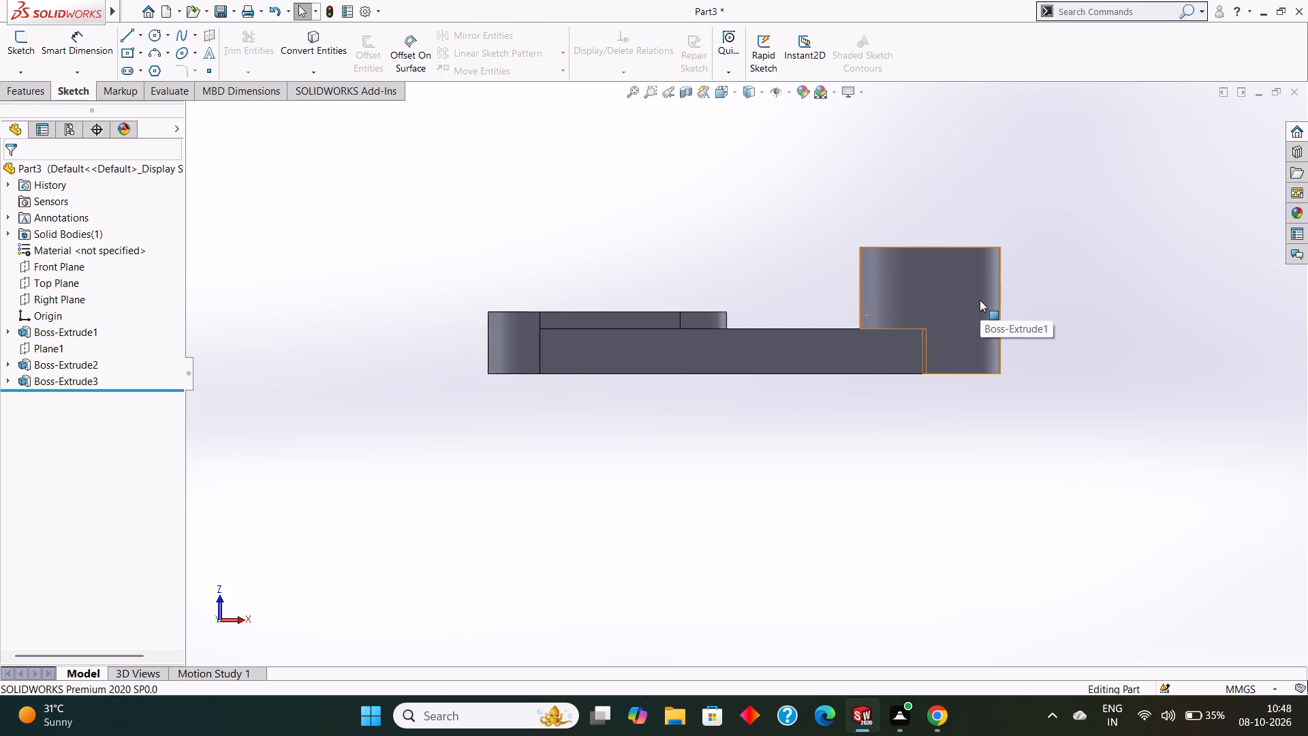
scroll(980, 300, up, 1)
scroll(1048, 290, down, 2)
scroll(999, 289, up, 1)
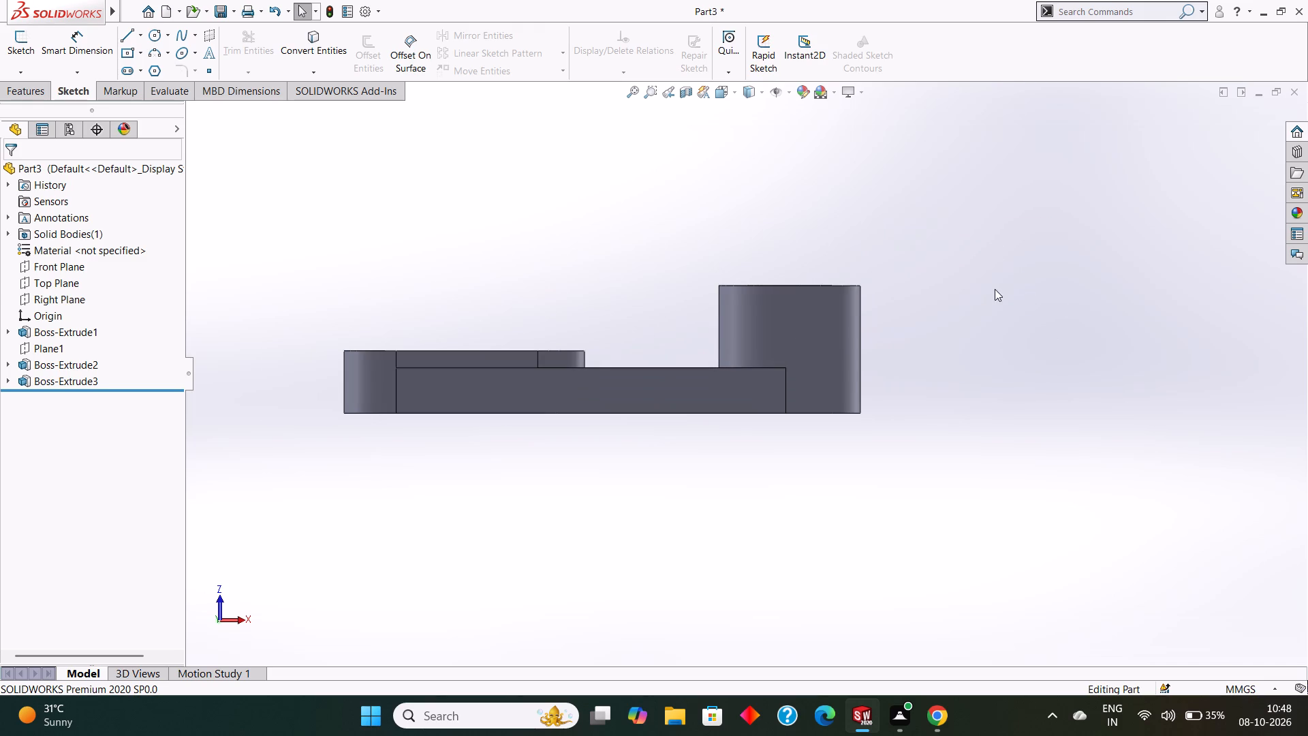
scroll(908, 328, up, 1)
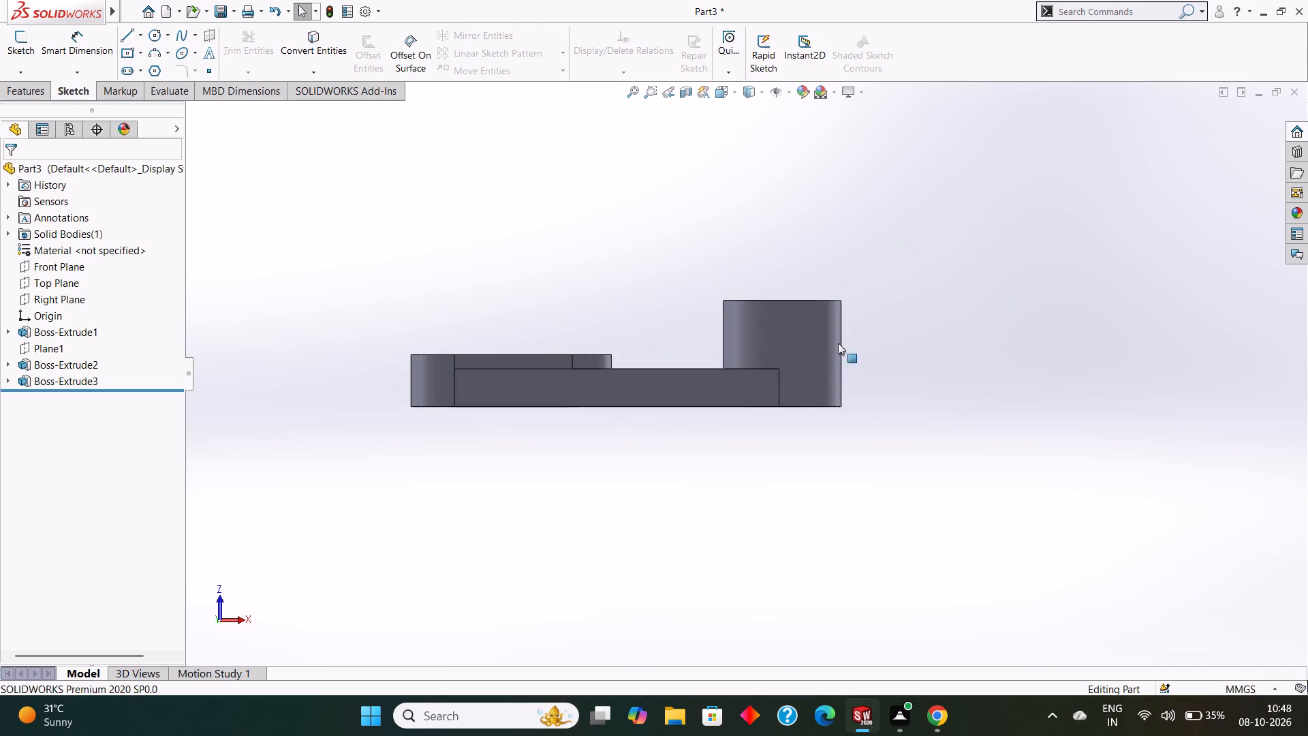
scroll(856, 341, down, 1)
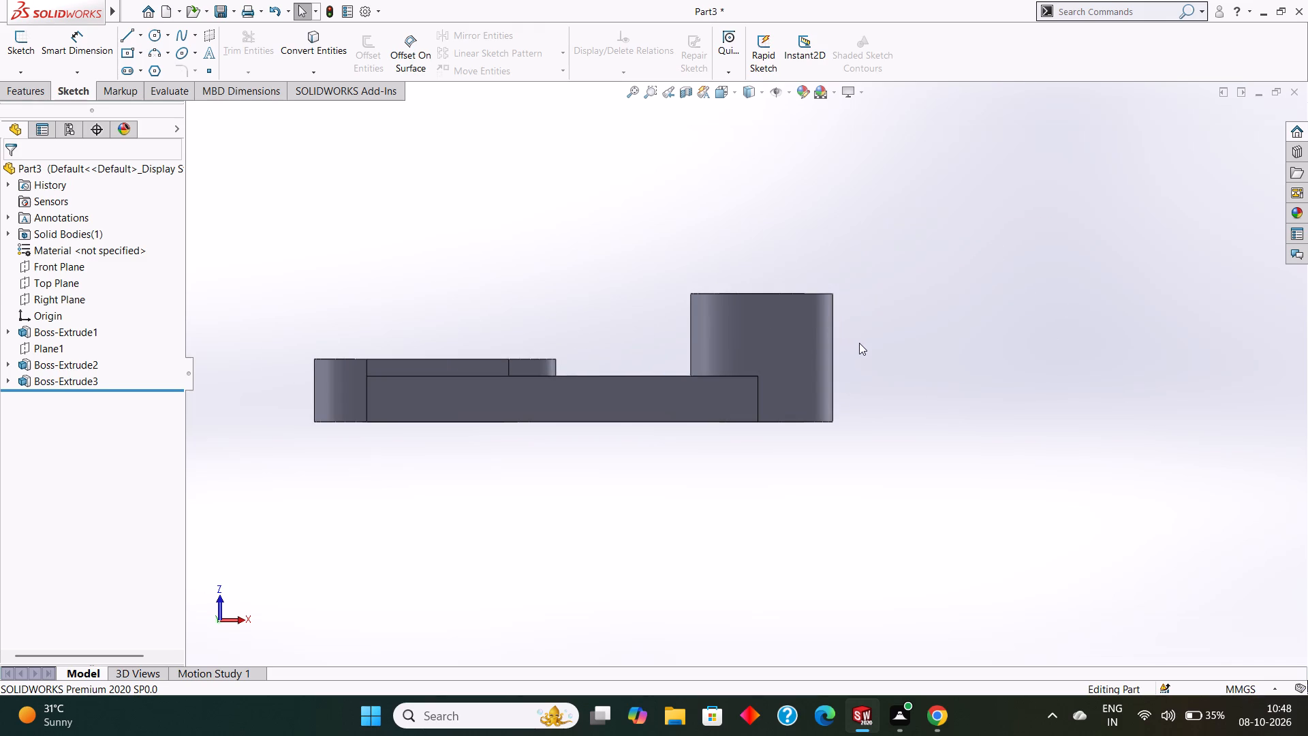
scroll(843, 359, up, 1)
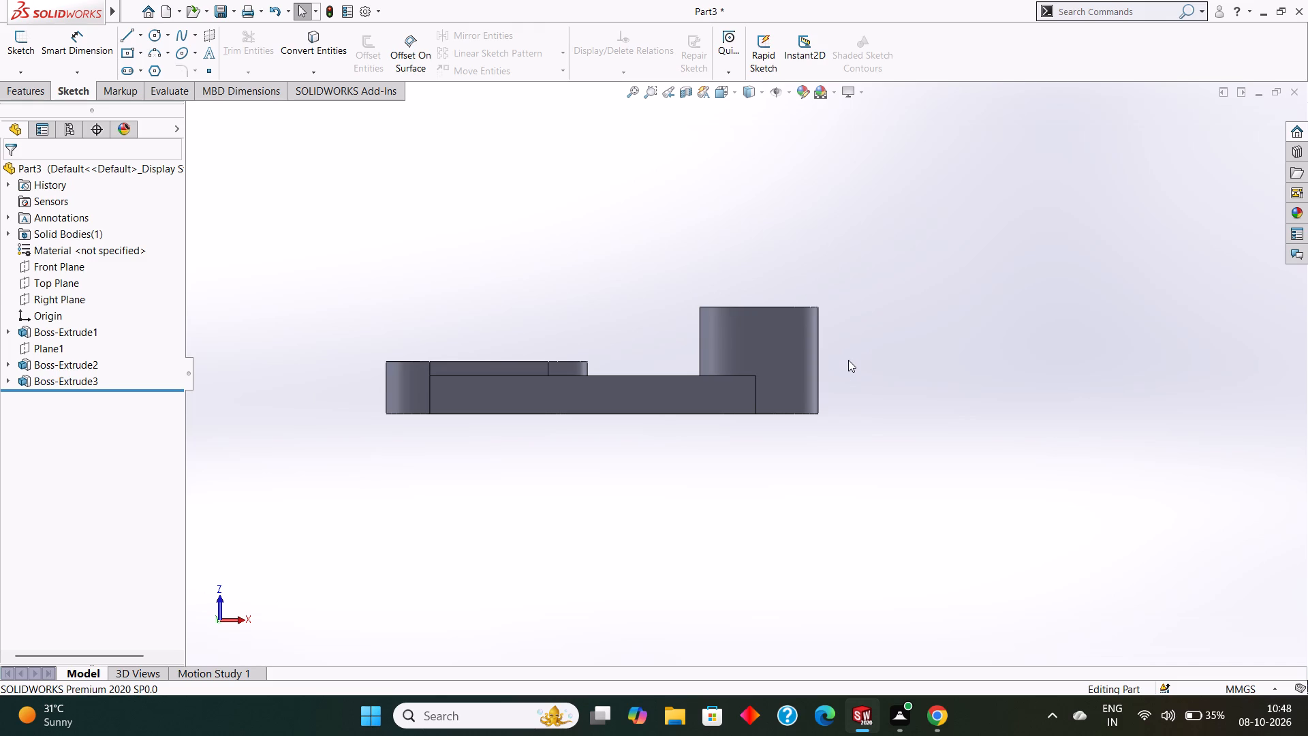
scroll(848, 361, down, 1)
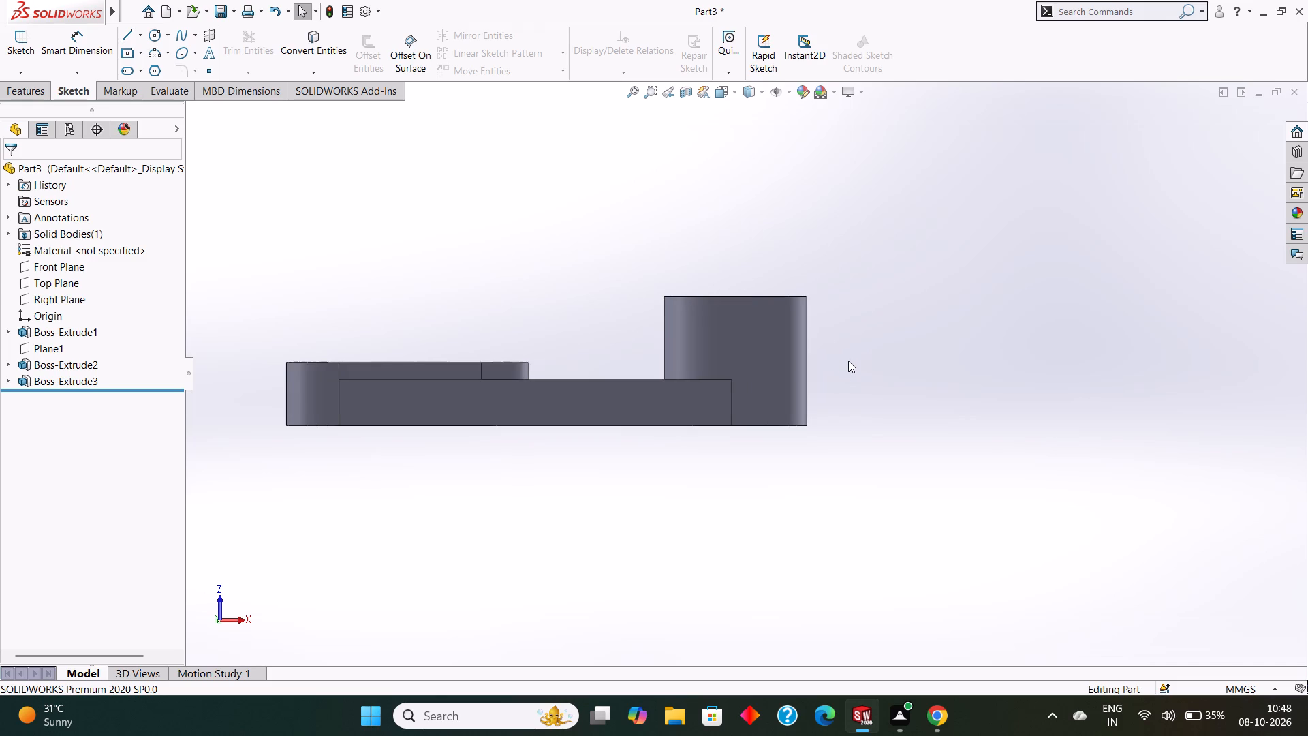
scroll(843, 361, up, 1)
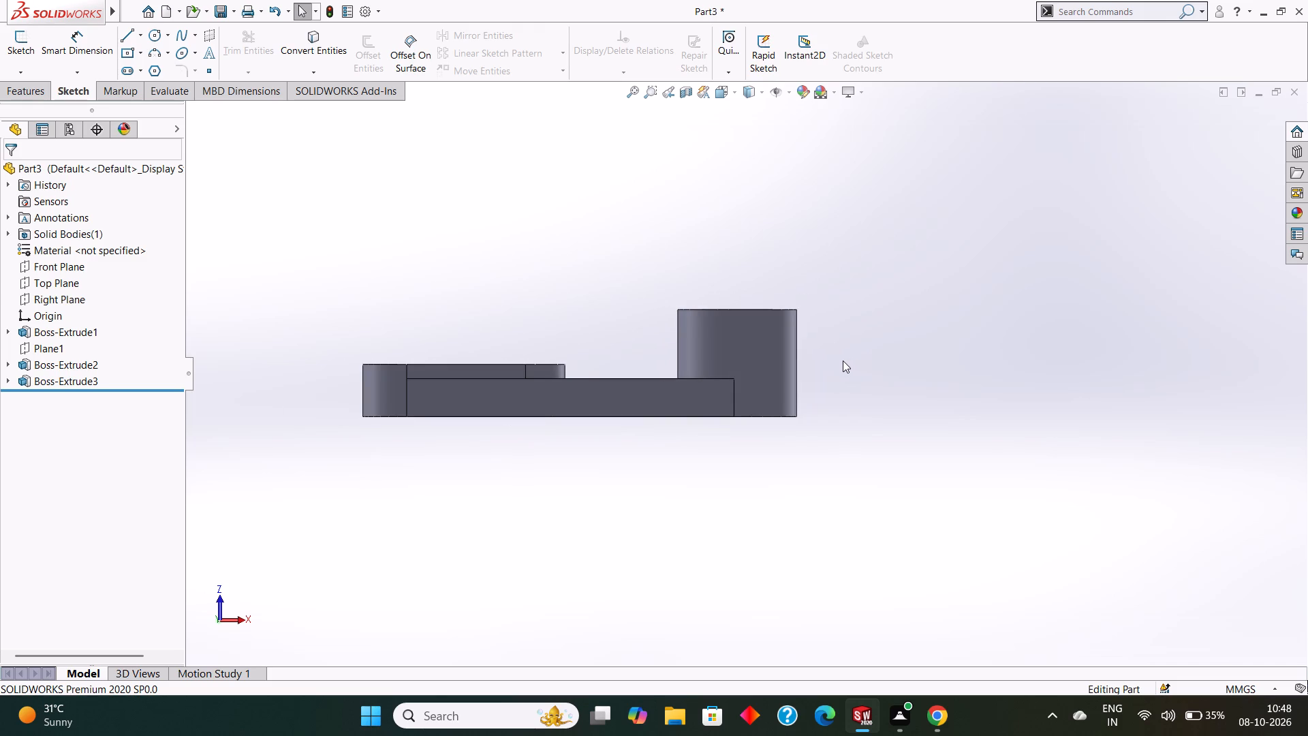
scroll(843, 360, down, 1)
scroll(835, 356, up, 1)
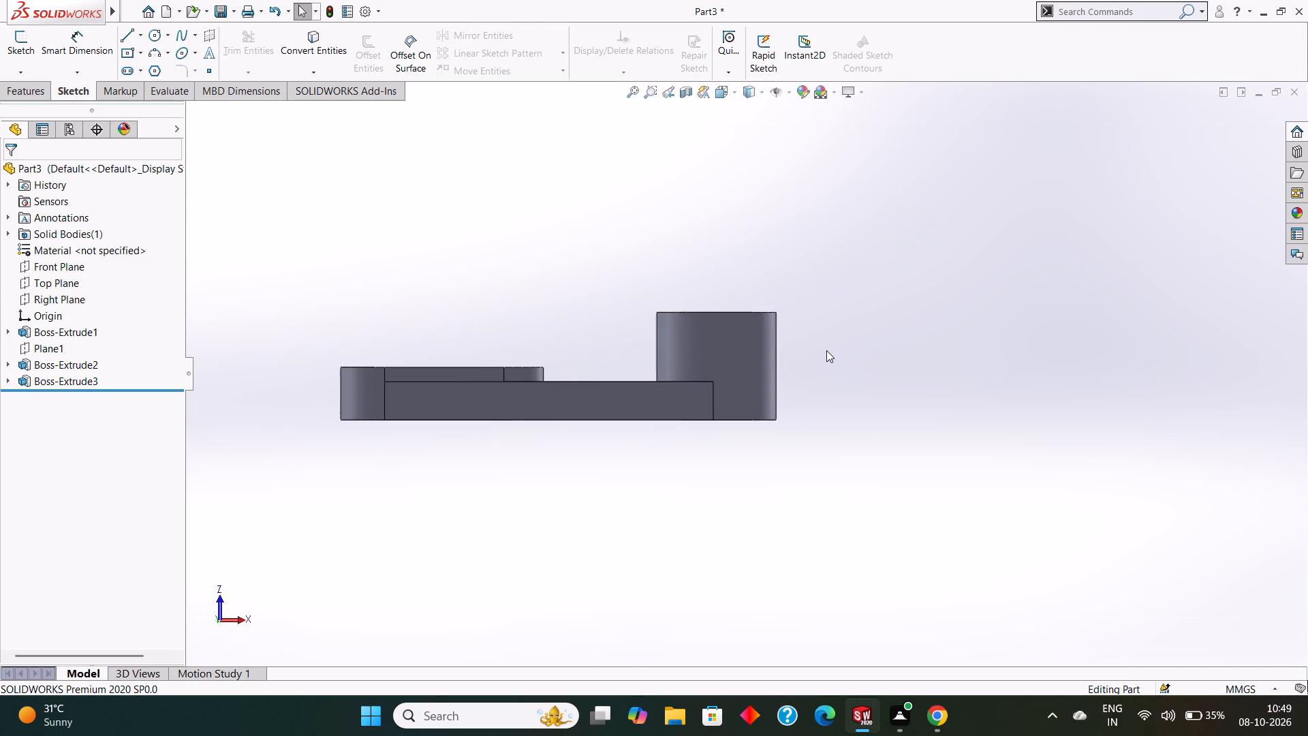
Define a new reference plane parallel to the Top Plane with an offset distance of 0 mm.
middle_drag(803, 254, 810, 336)
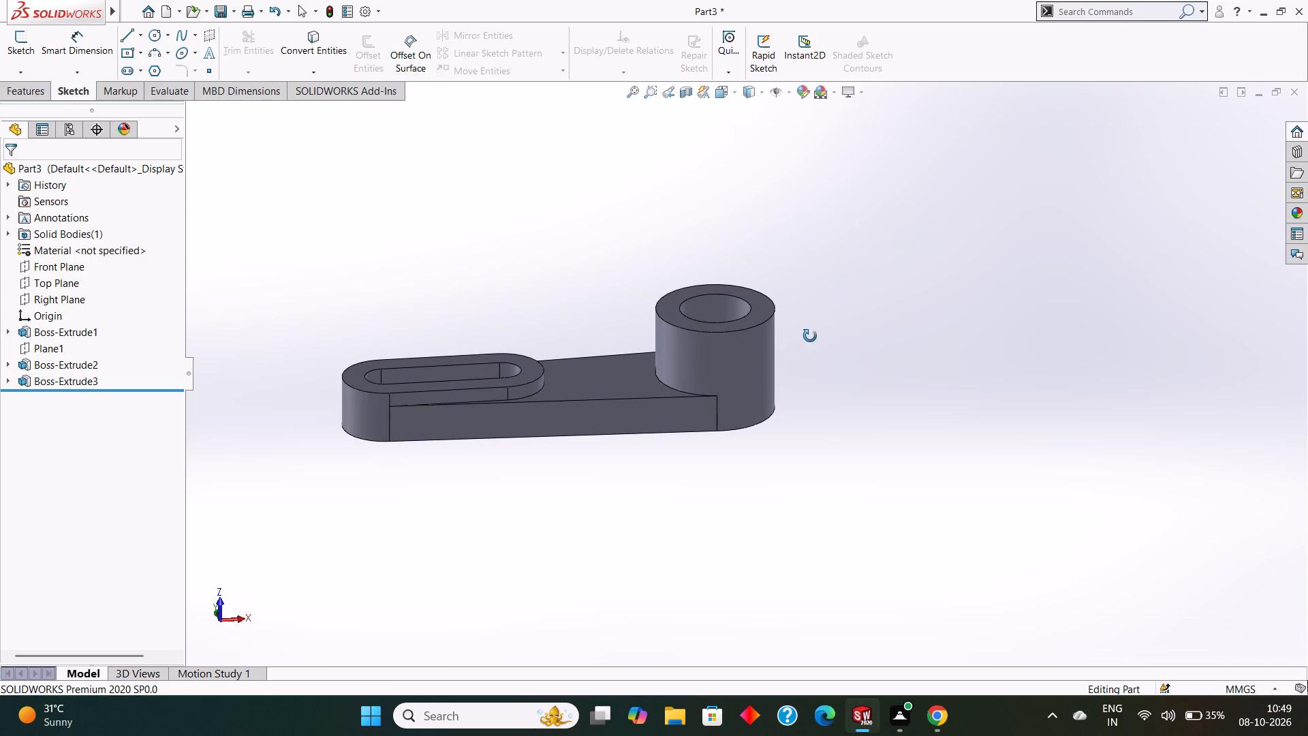
middle_drag(810, 336, 808, 336)
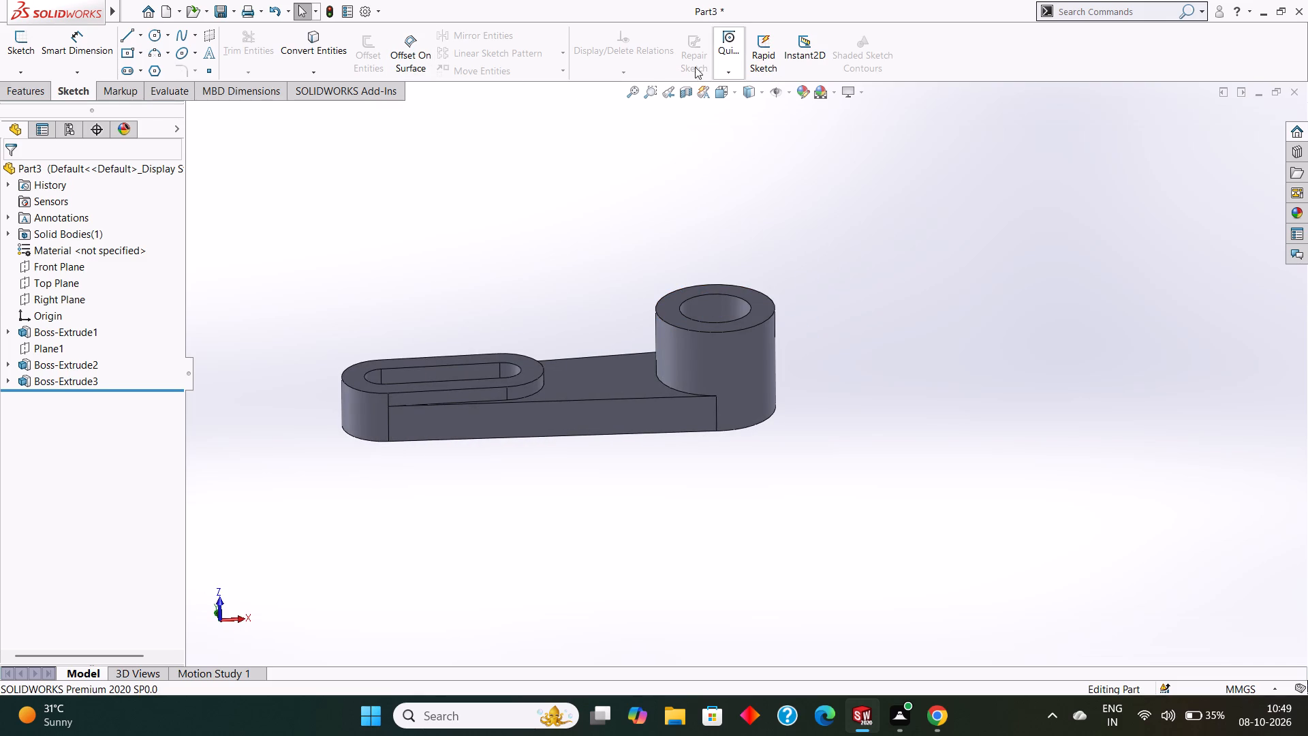
click(25, 87)
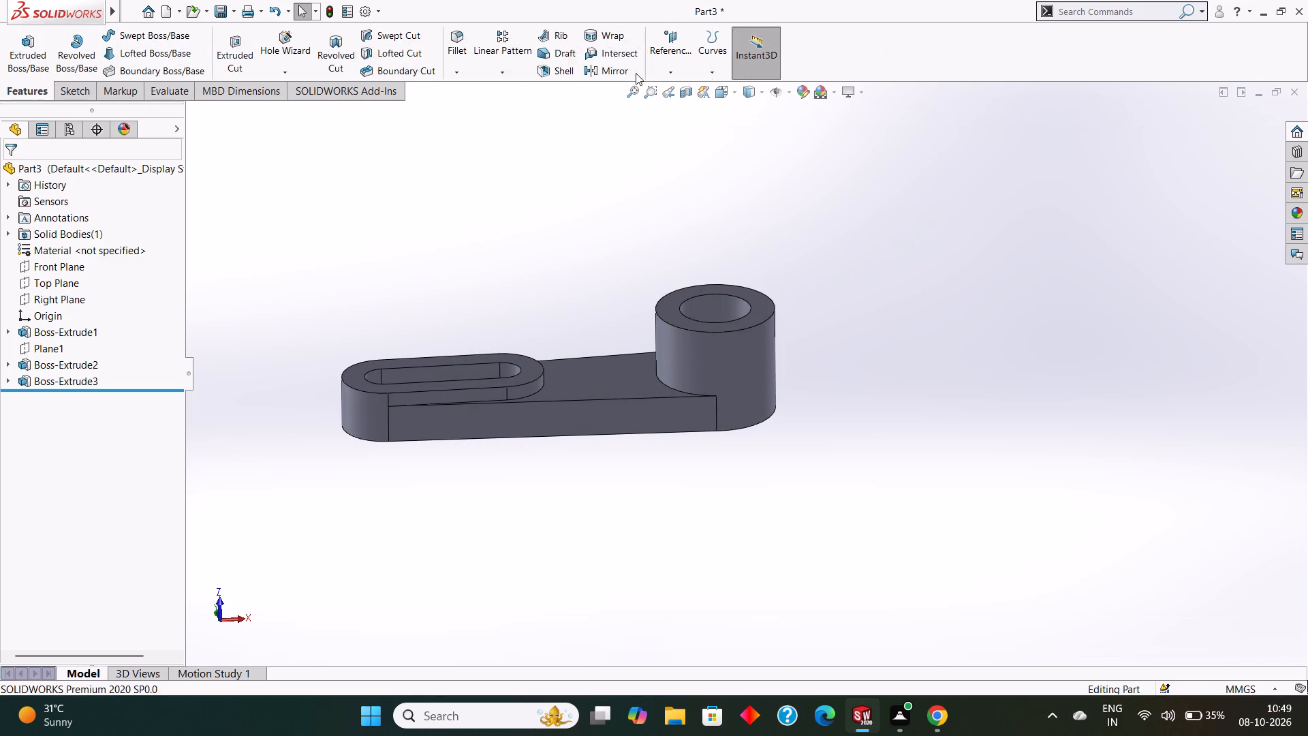
click(664, 69)
click(673, 89)
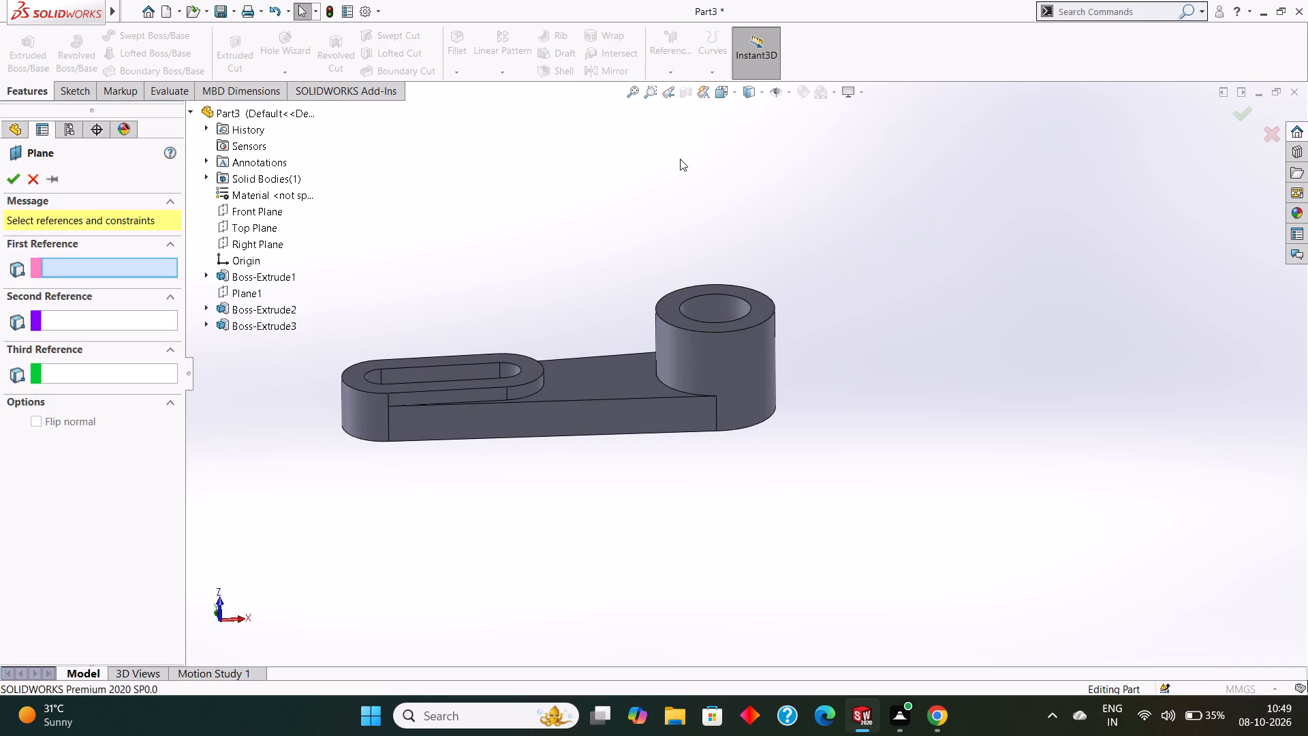
click(262, 224)
middle_drag(954, 224, 868, 331)
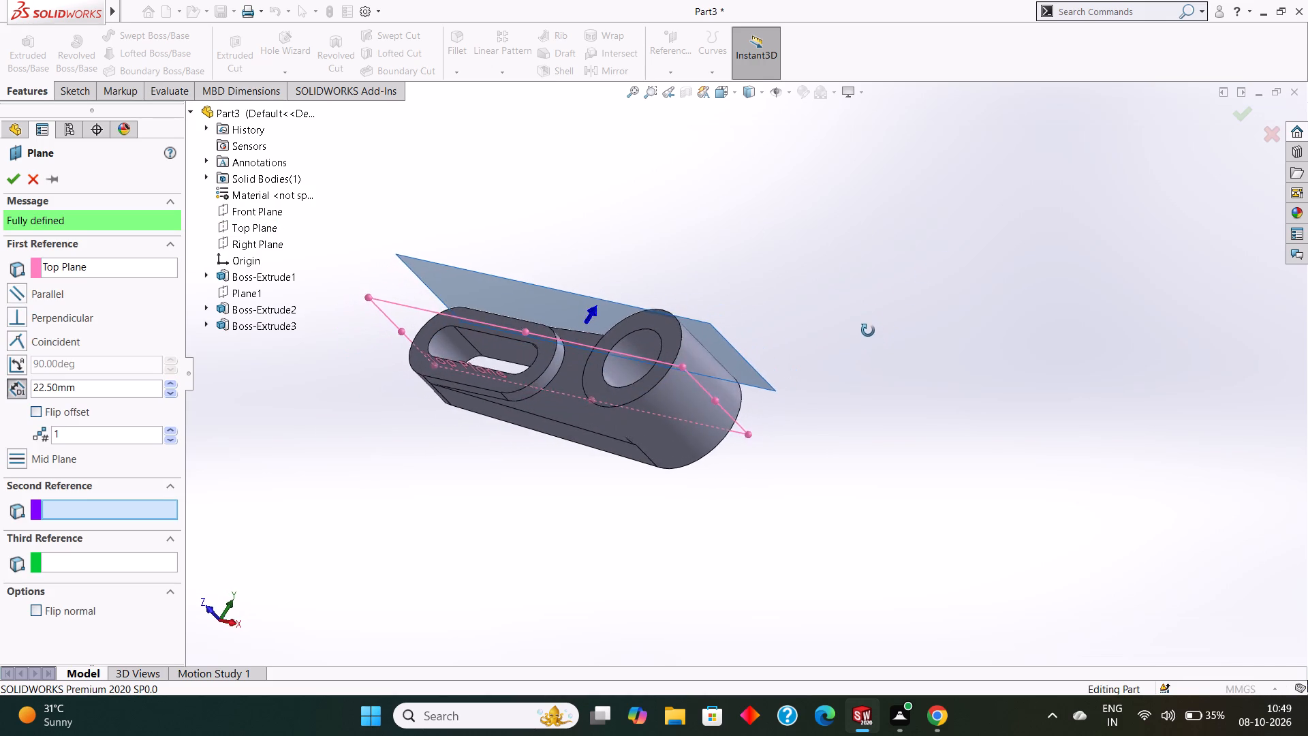
middle_drag(868, 331, 909, 264)
click(86, 384)
drag(112, 386, 25, 388)
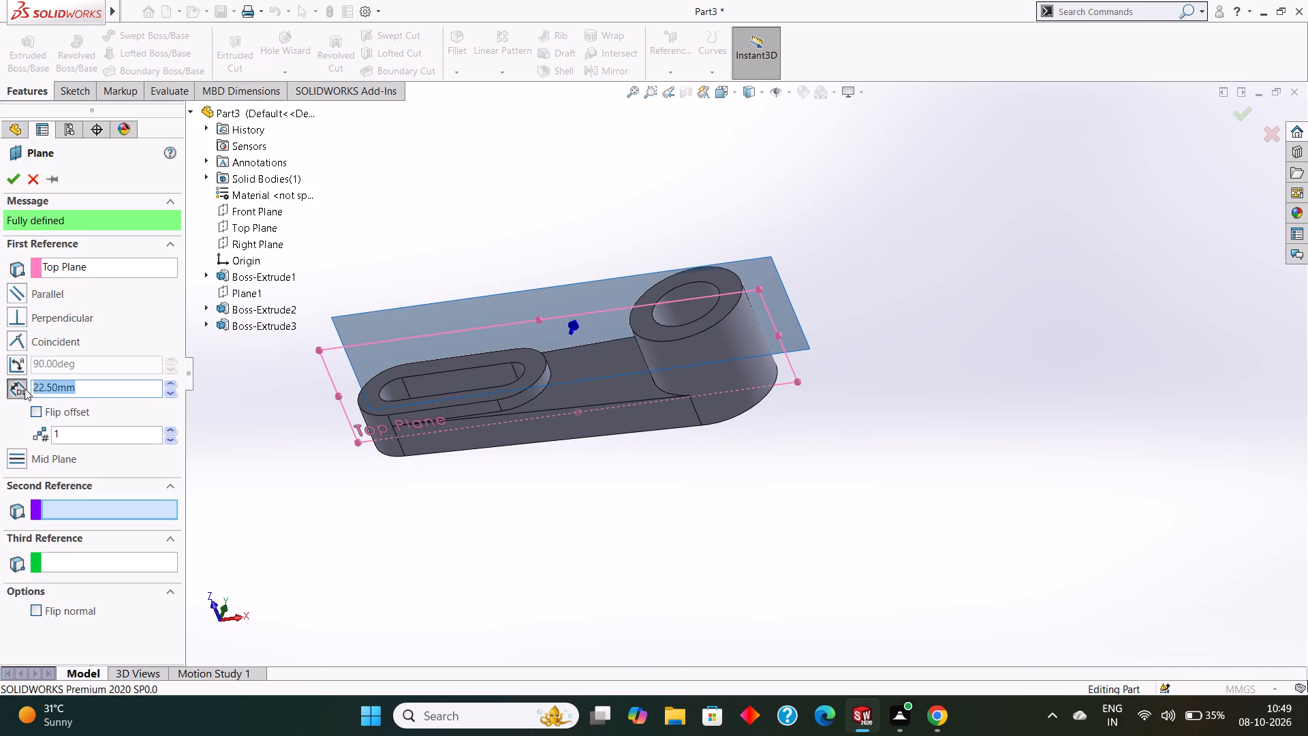
drag(25, 388, 21, 386)
key(0)
key(Return)
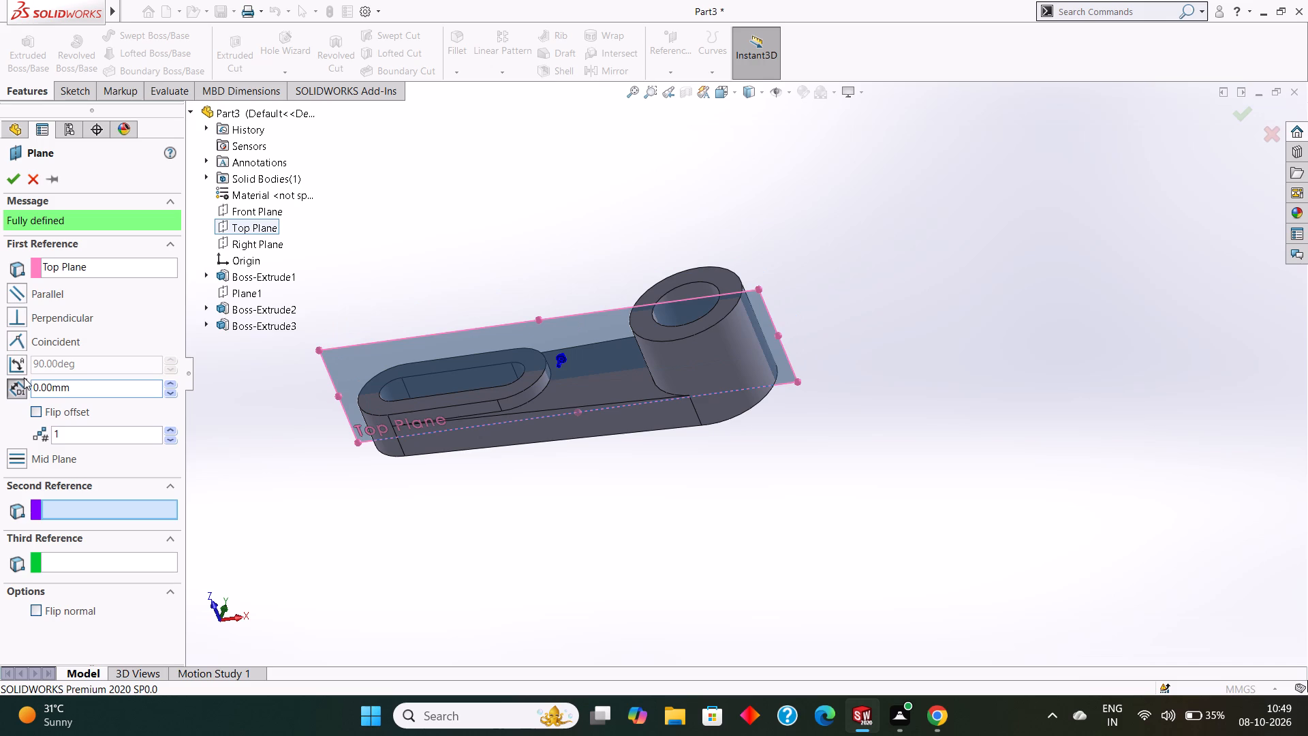
Check the plane preview through the hollow cylinder, view it square-on with the cylinder rising upward, and create the plane.
middle_drag(666, 228, 661, 266)
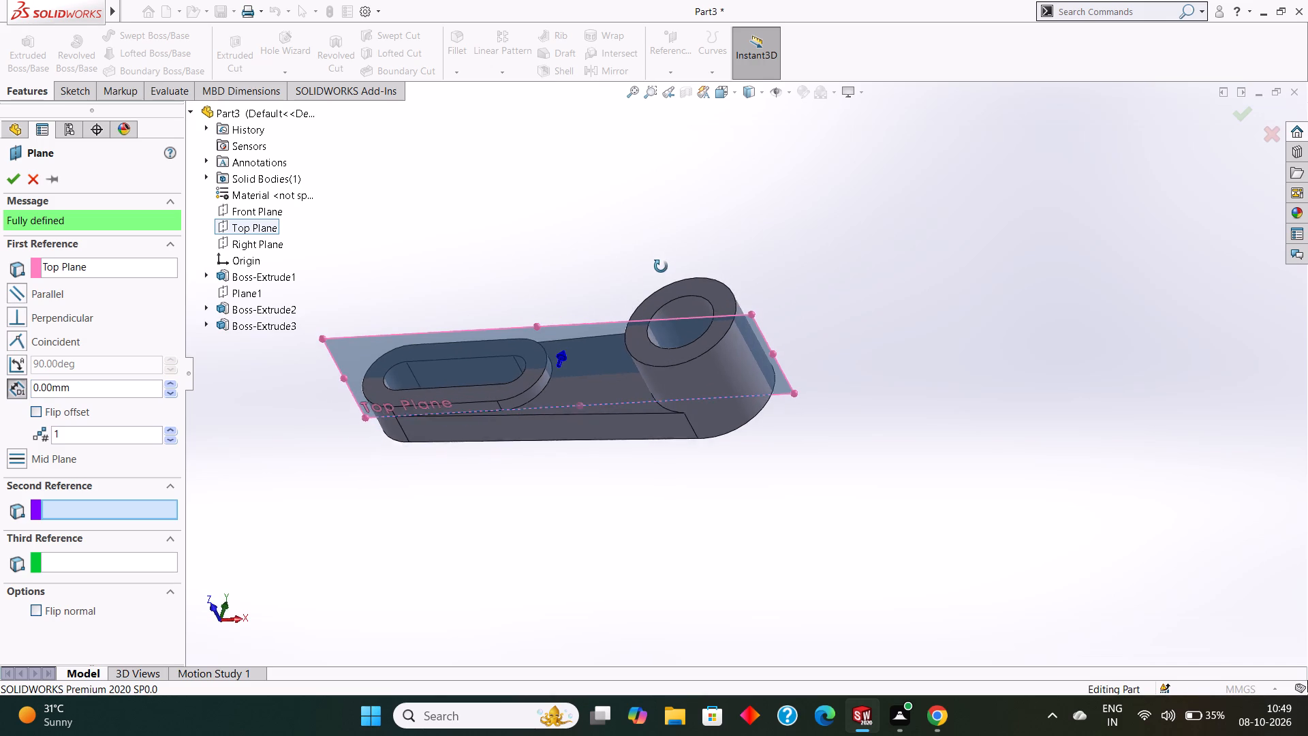
middle_drag(661, 266, 702, 221)
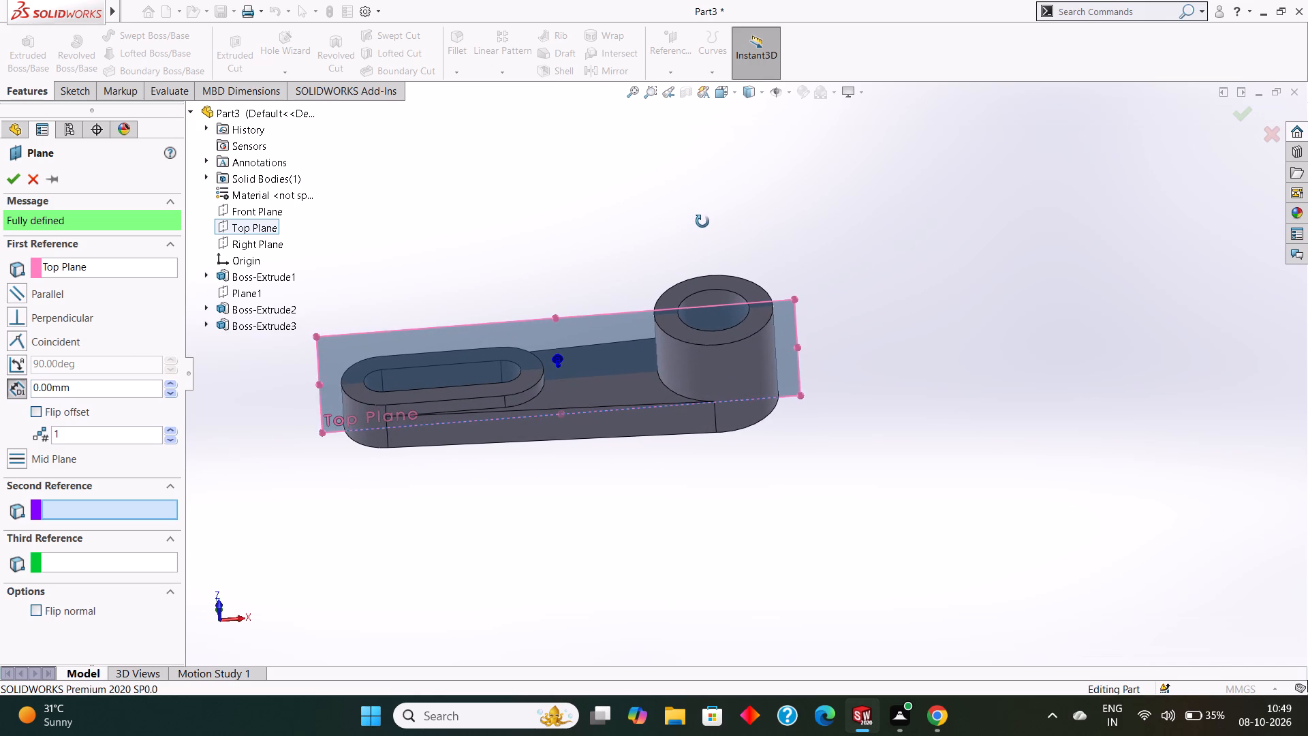
middle_drag(702, 221, 713, 225)
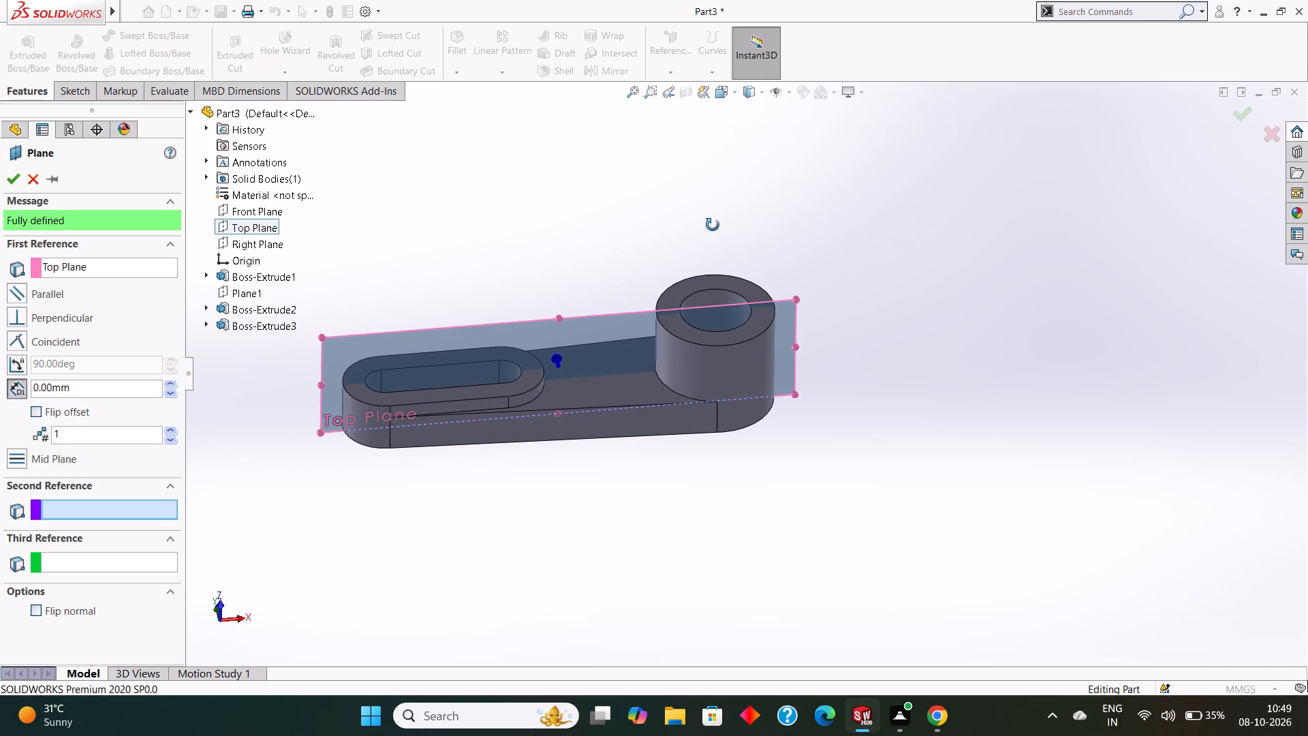
middle_drag(713, 225, 718, 214)
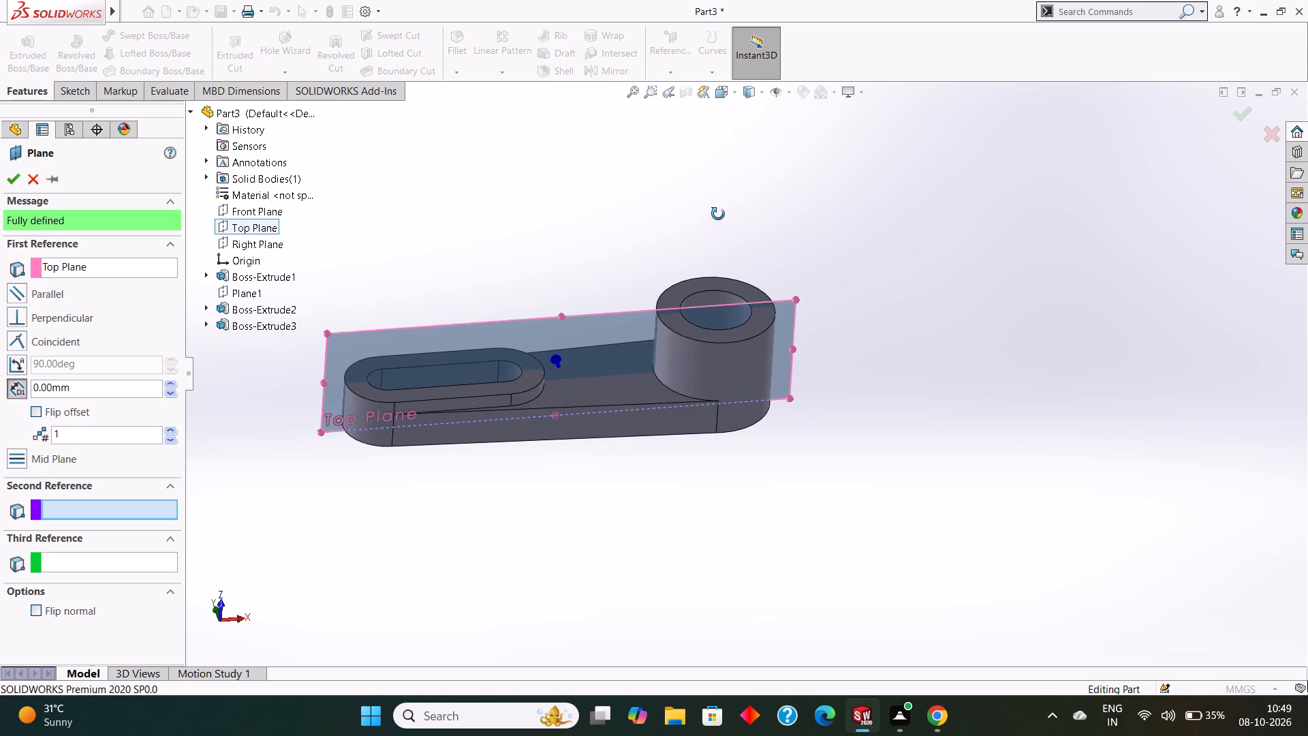
middle_drag(718, 214, 721, 211)
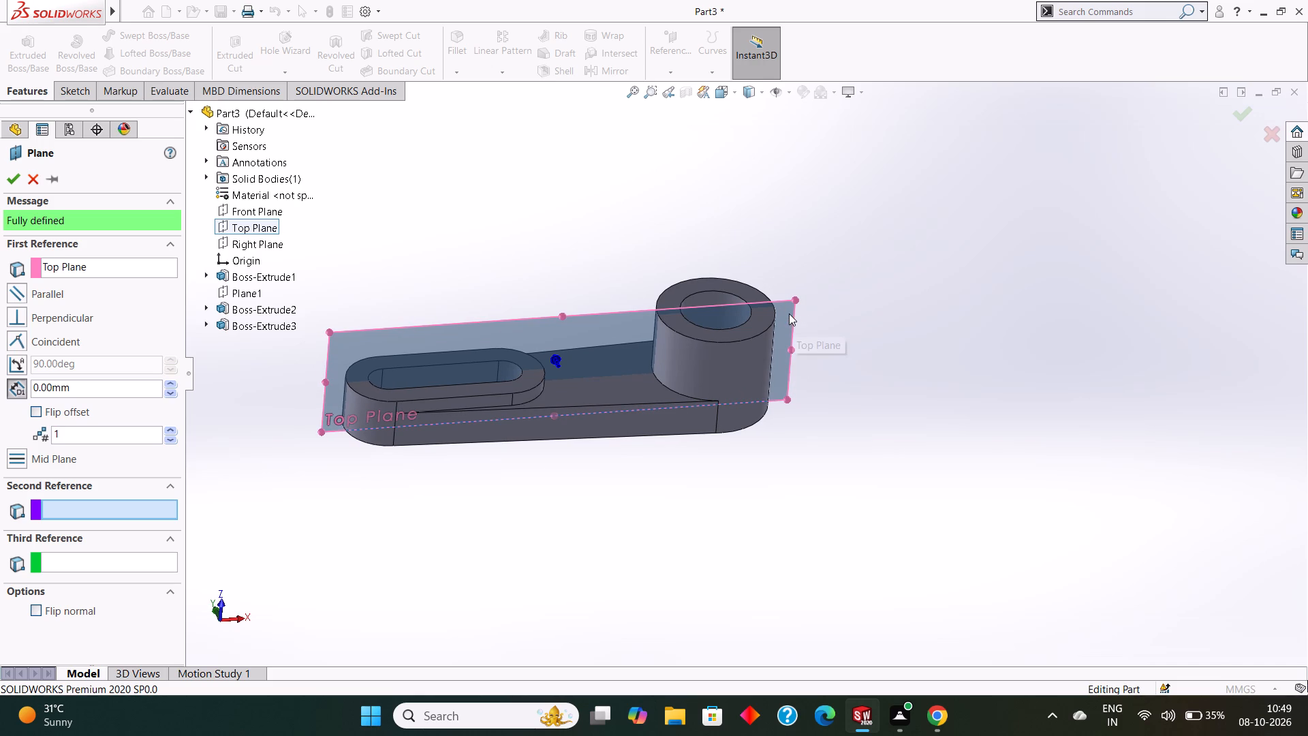
click(789, 313)
key(ctrl+8)
click(731, 401)
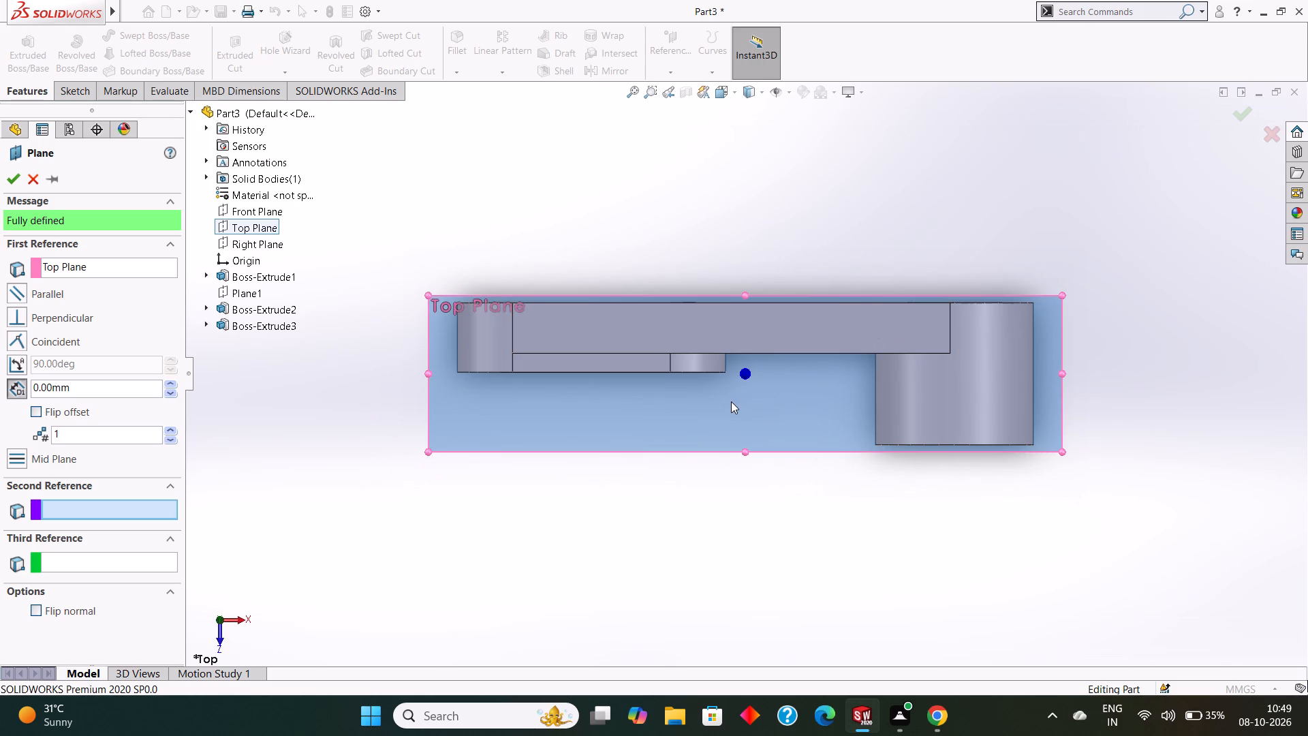
key(ctrl+8)
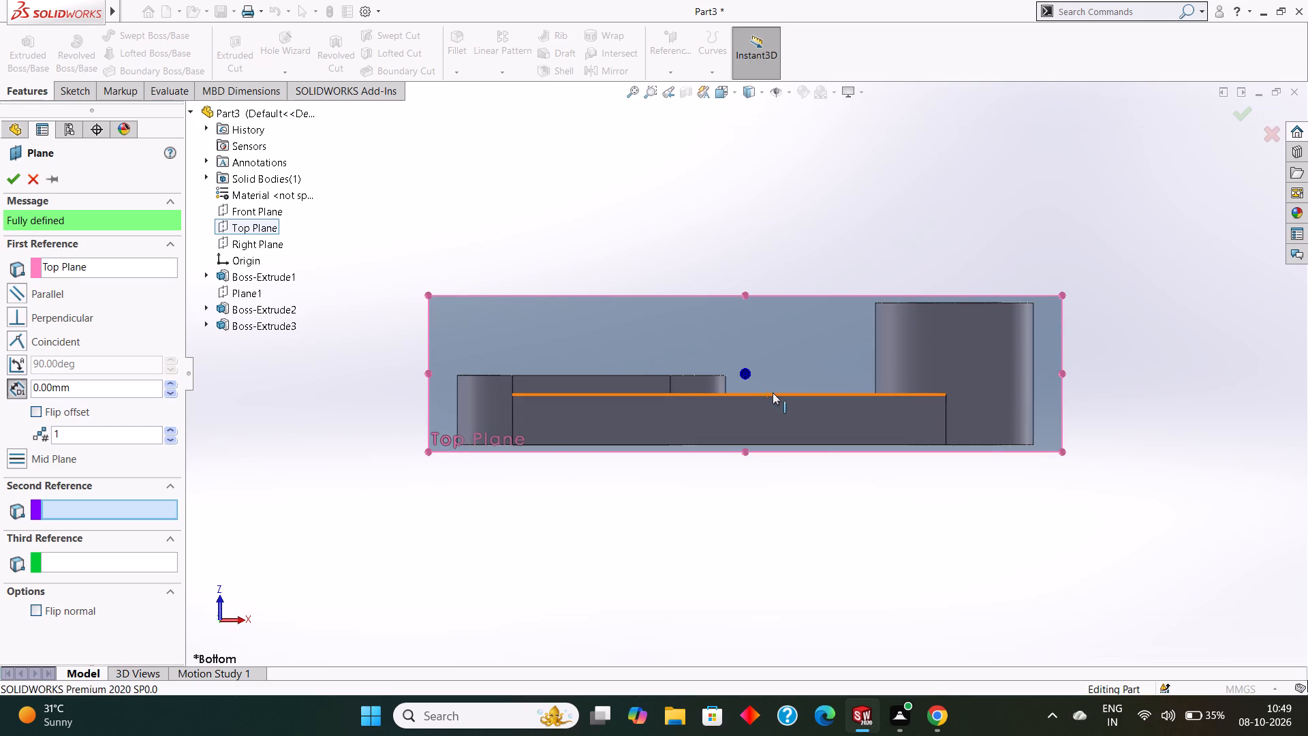
click(8, 181)
scroll(1055, 361, up, 2)
scroll(999, 332, down, 1)
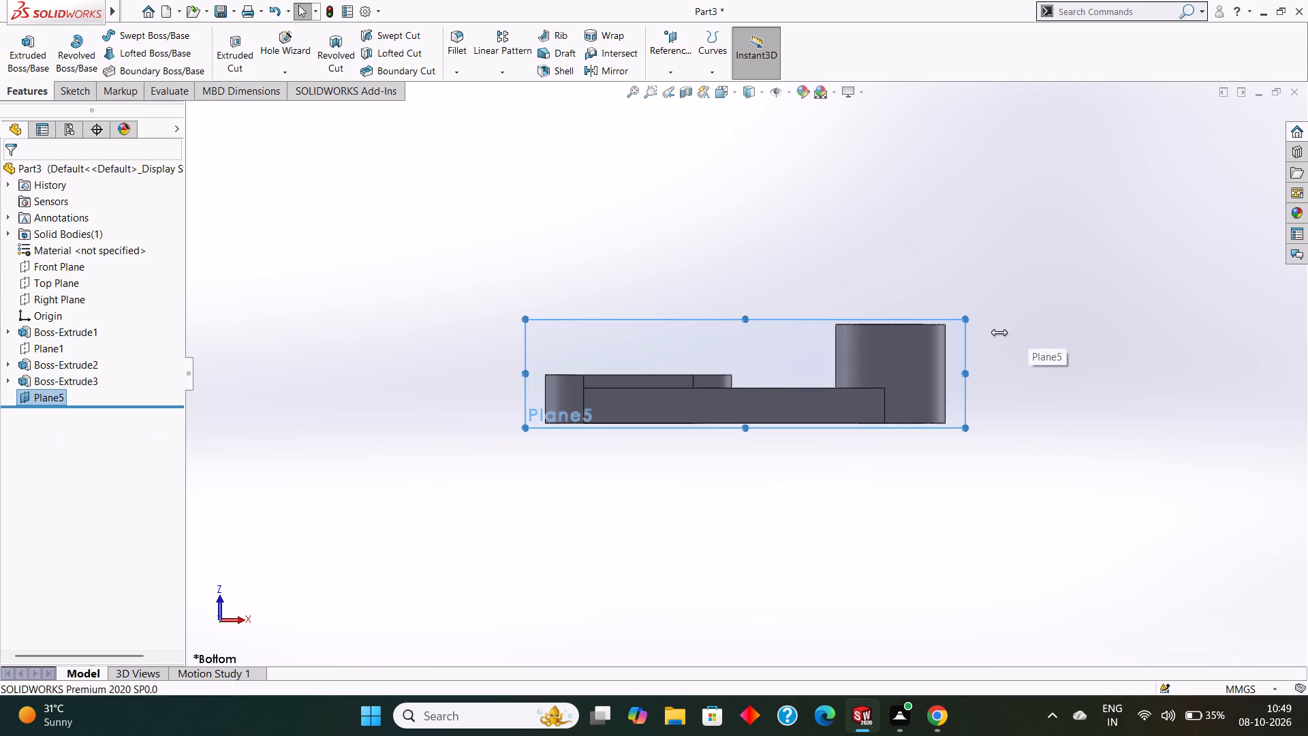
Sketch two concentric circles of 12 mm and 5 mm radius on the new plane, beside the hollow cylinder's outer side.
scroll(999, 332, down, 1)
scroll(890, 377, down, 2)
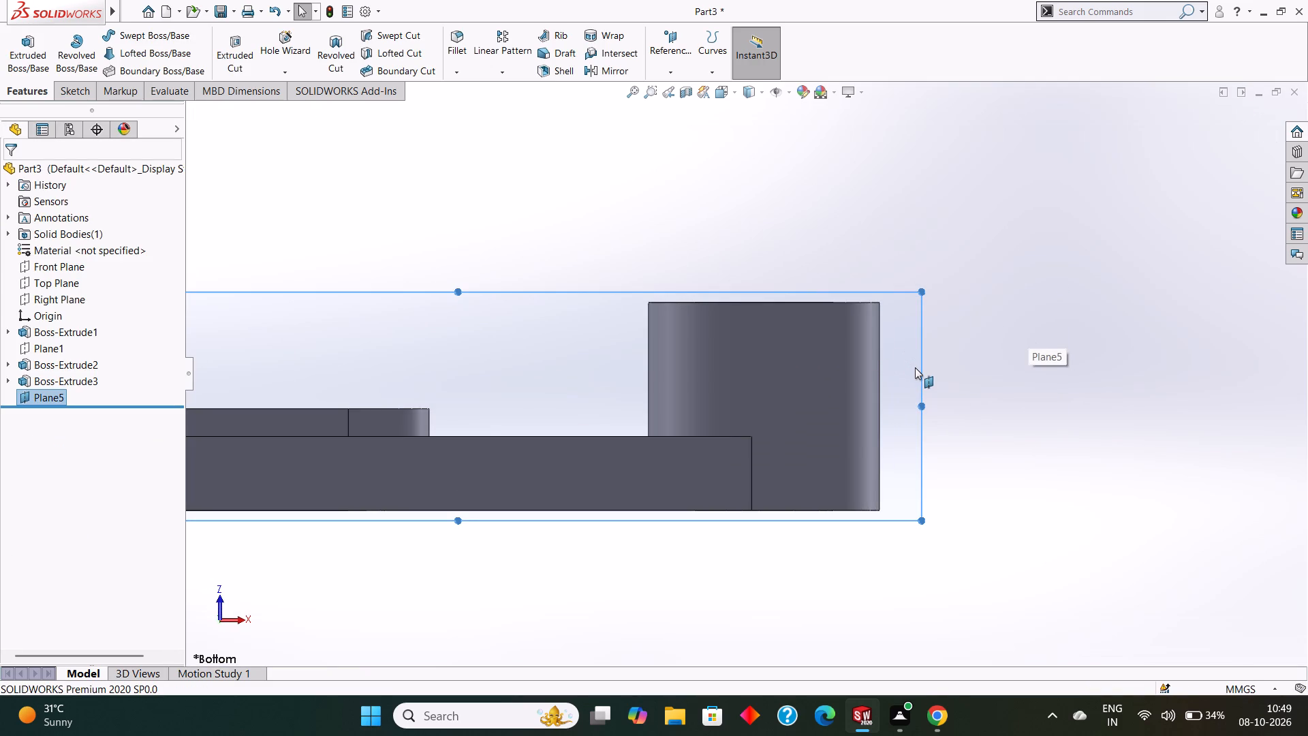
scroll(915, 367, down, 1)
scroll(867, 381, up, 1)
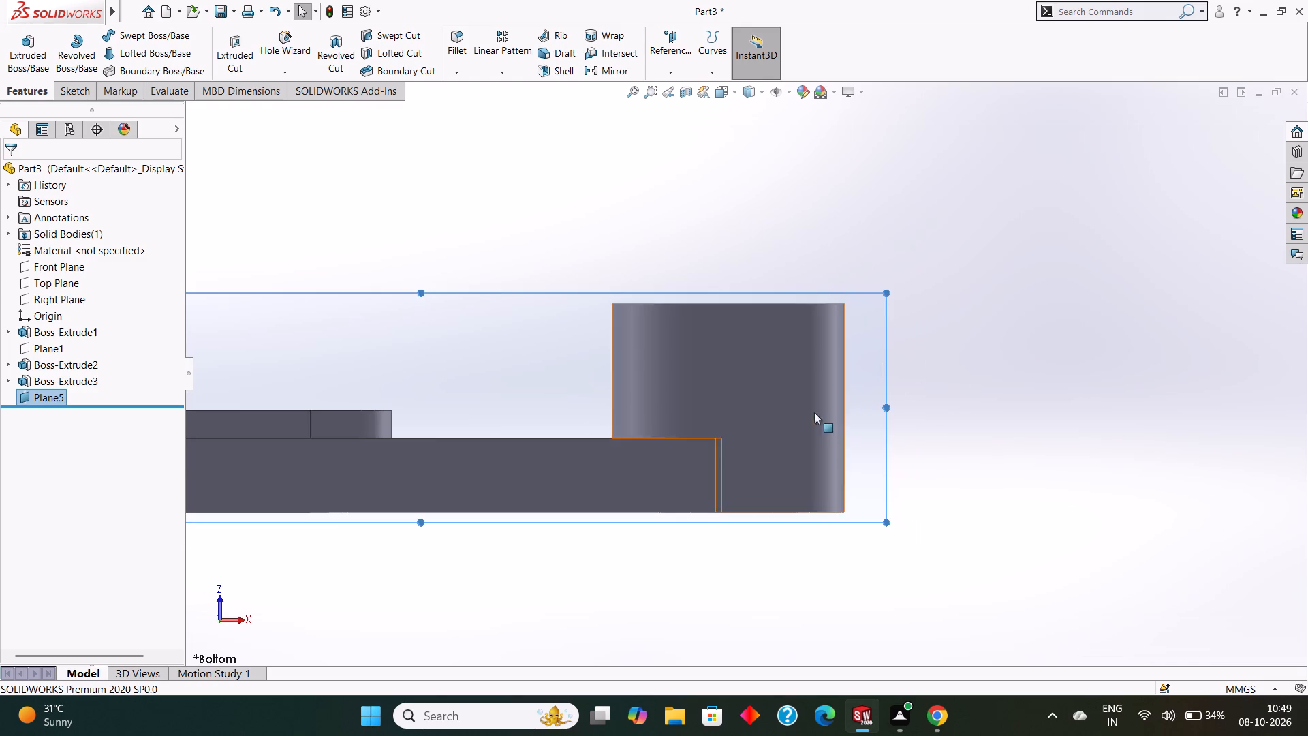
right_click(865, 305)
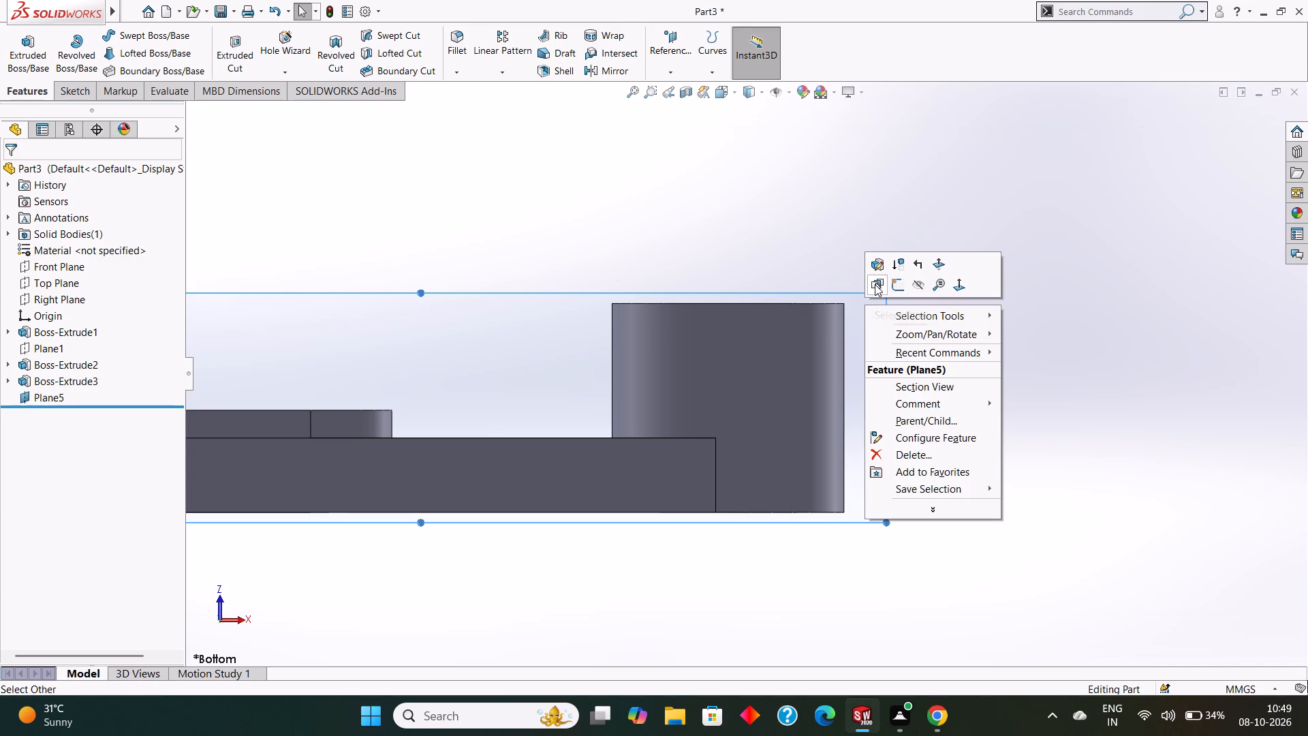
click(894, 284)
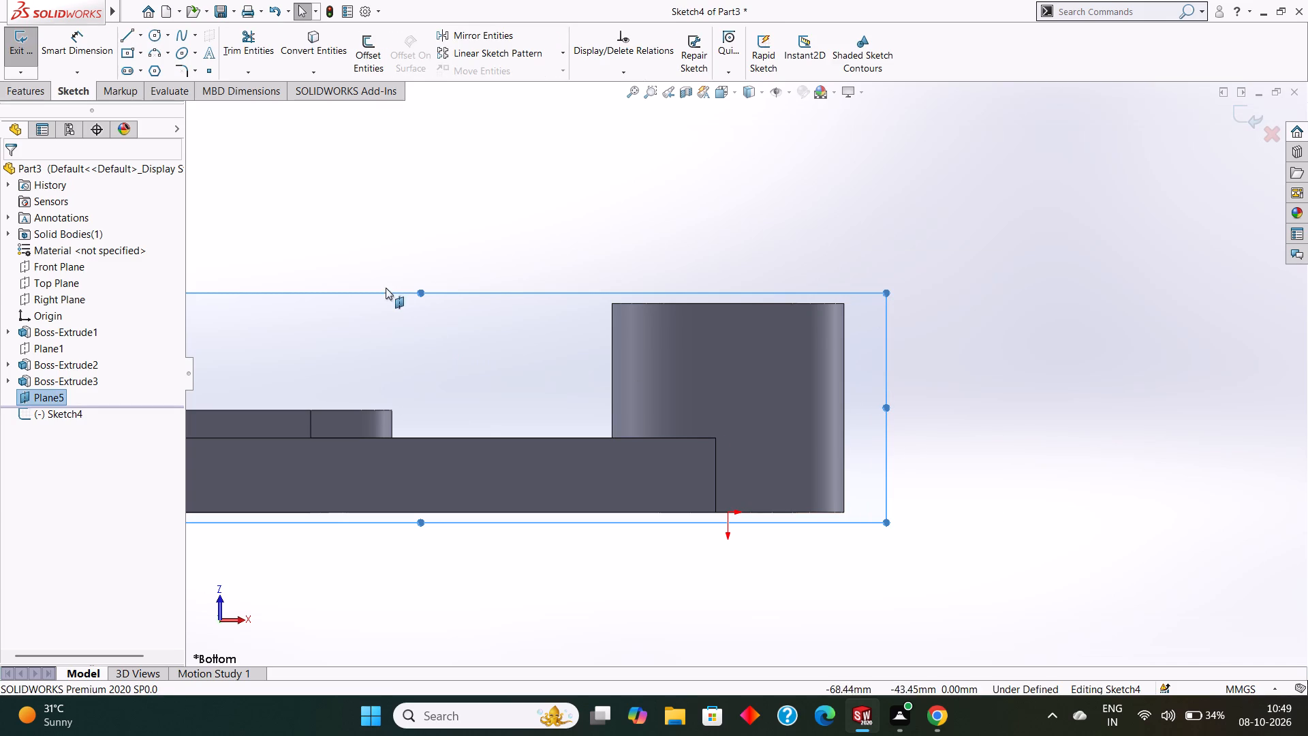
click(153, 31)
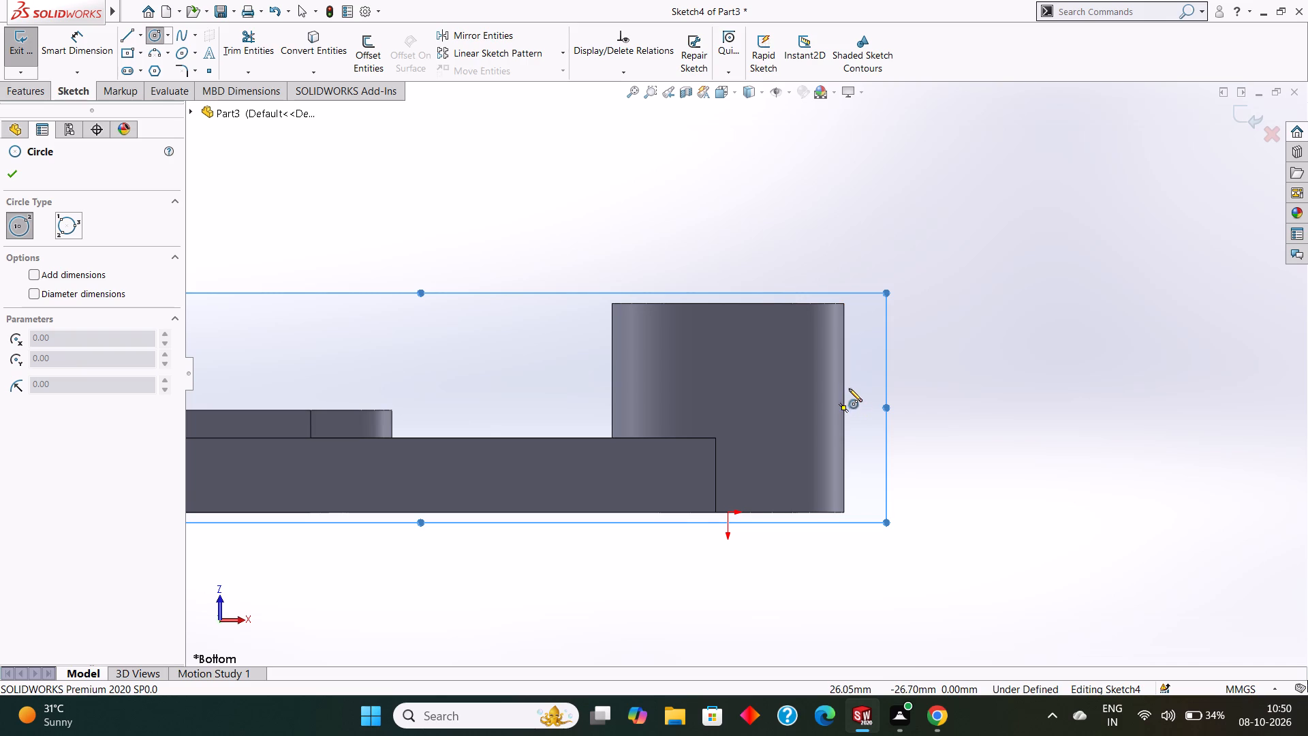
click(896, 395)
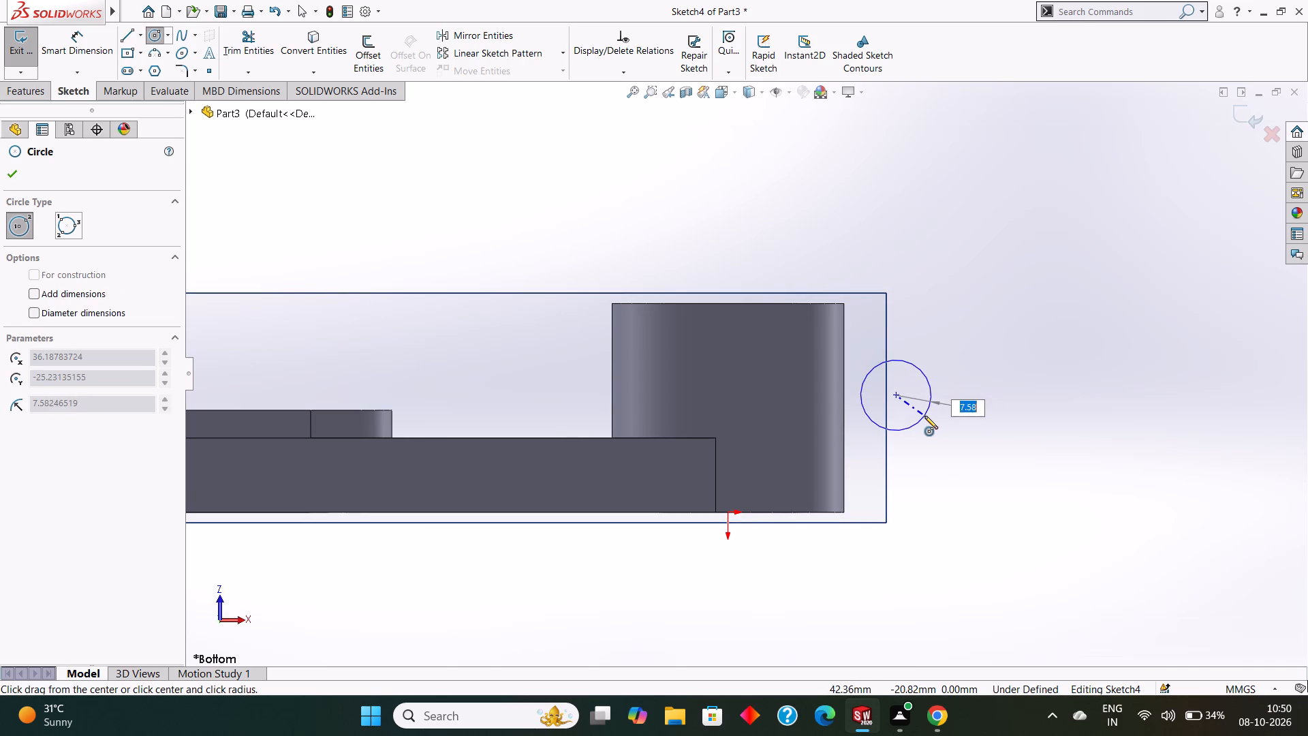
text(12)
key(Return)
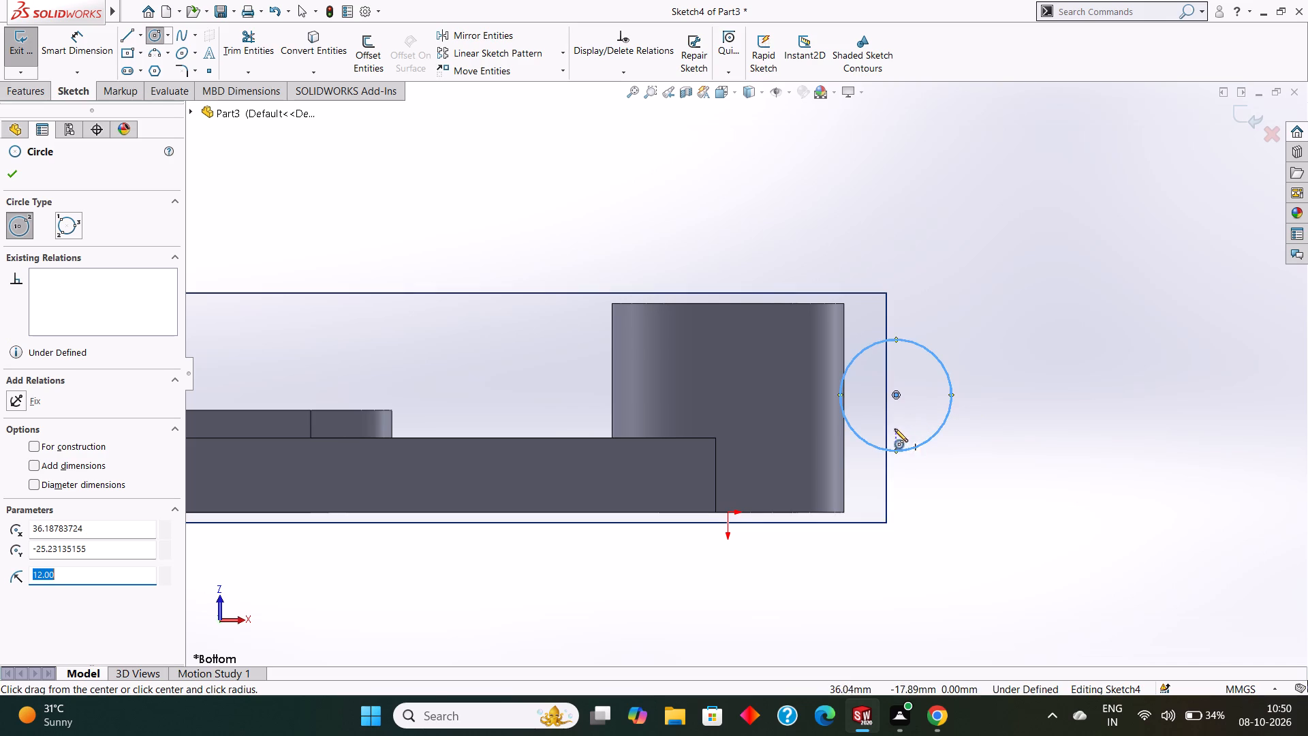
drag(897, 393, 907, 416)
key(5)
key(Return)
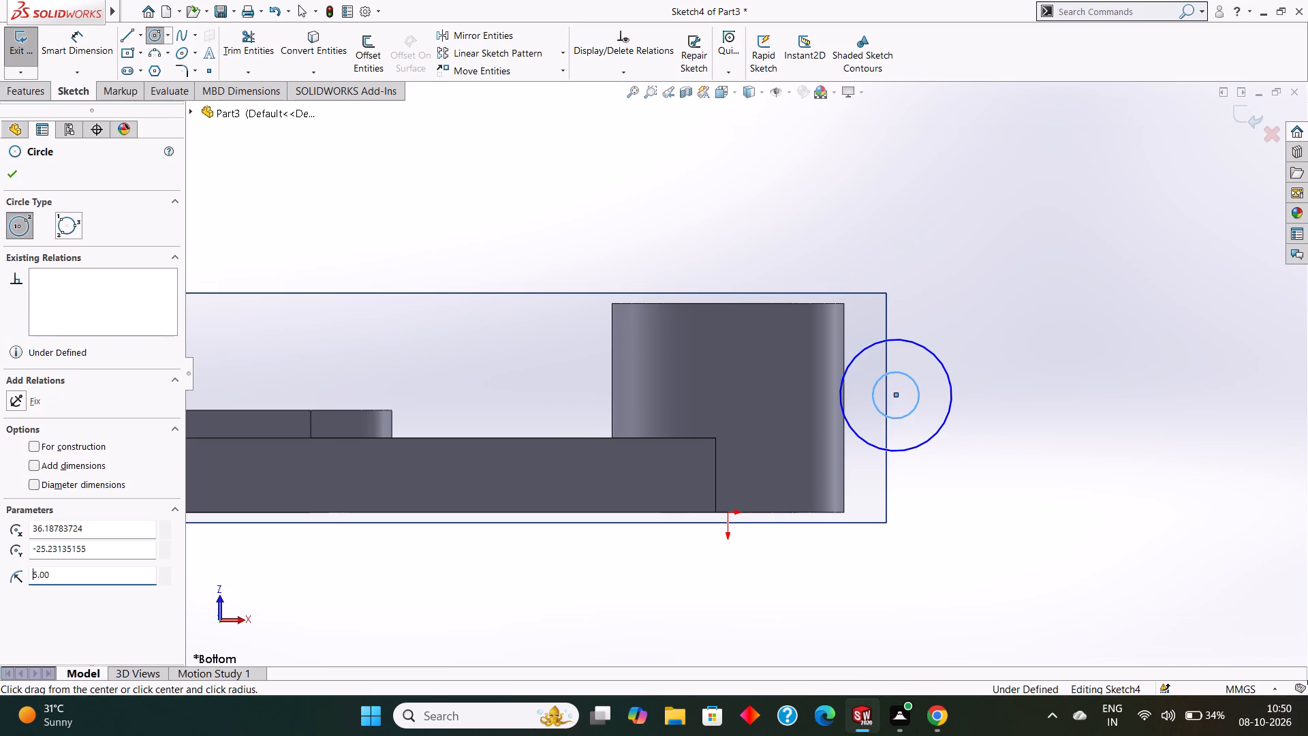
click(13, 178)
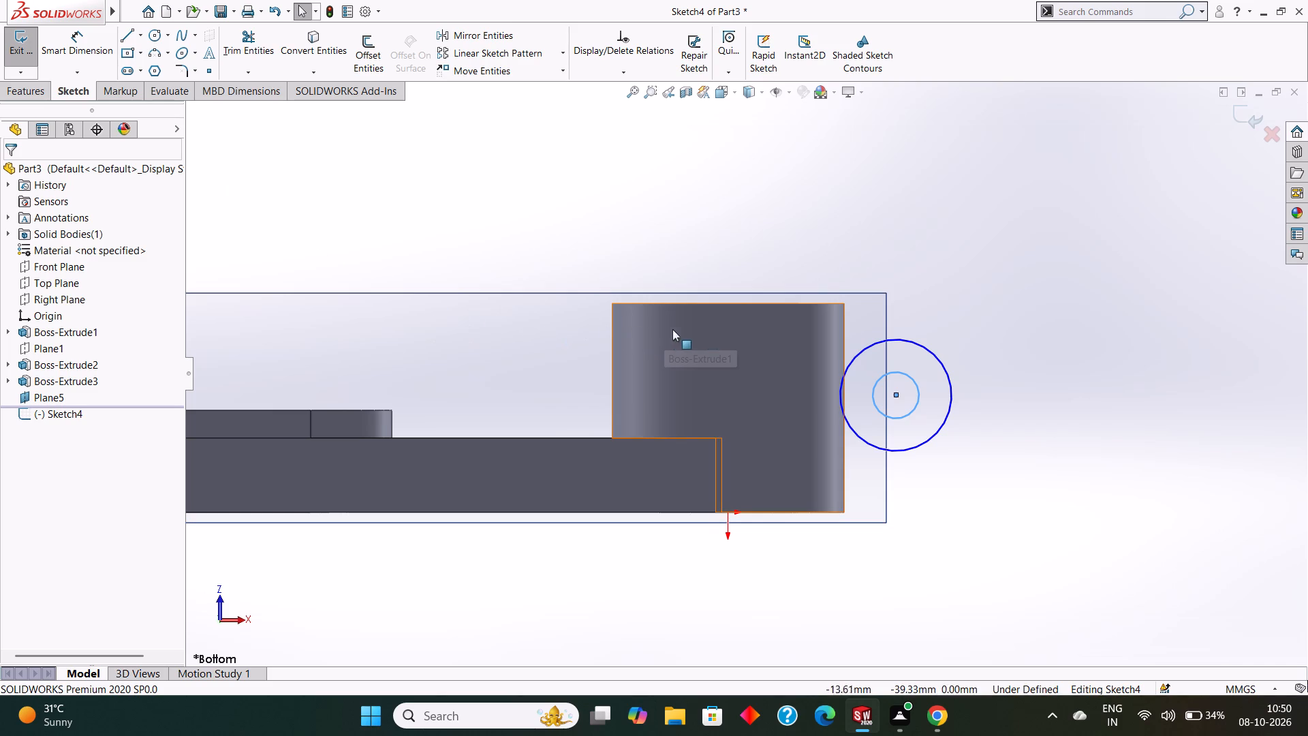
Dimension the circles' shared centre 22.5 mm above the cylinder's base corner and 32 mm horizontally from the origin.
click(80, 33)
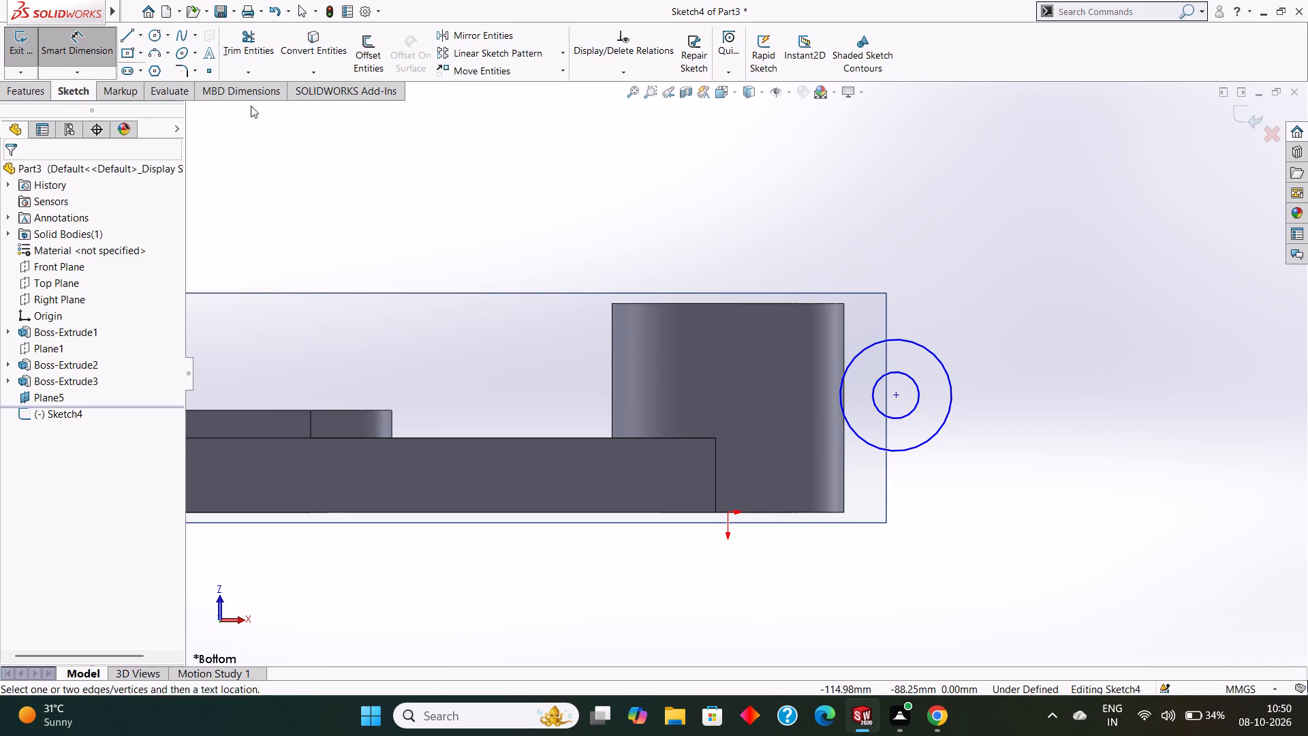
click(845, 511)
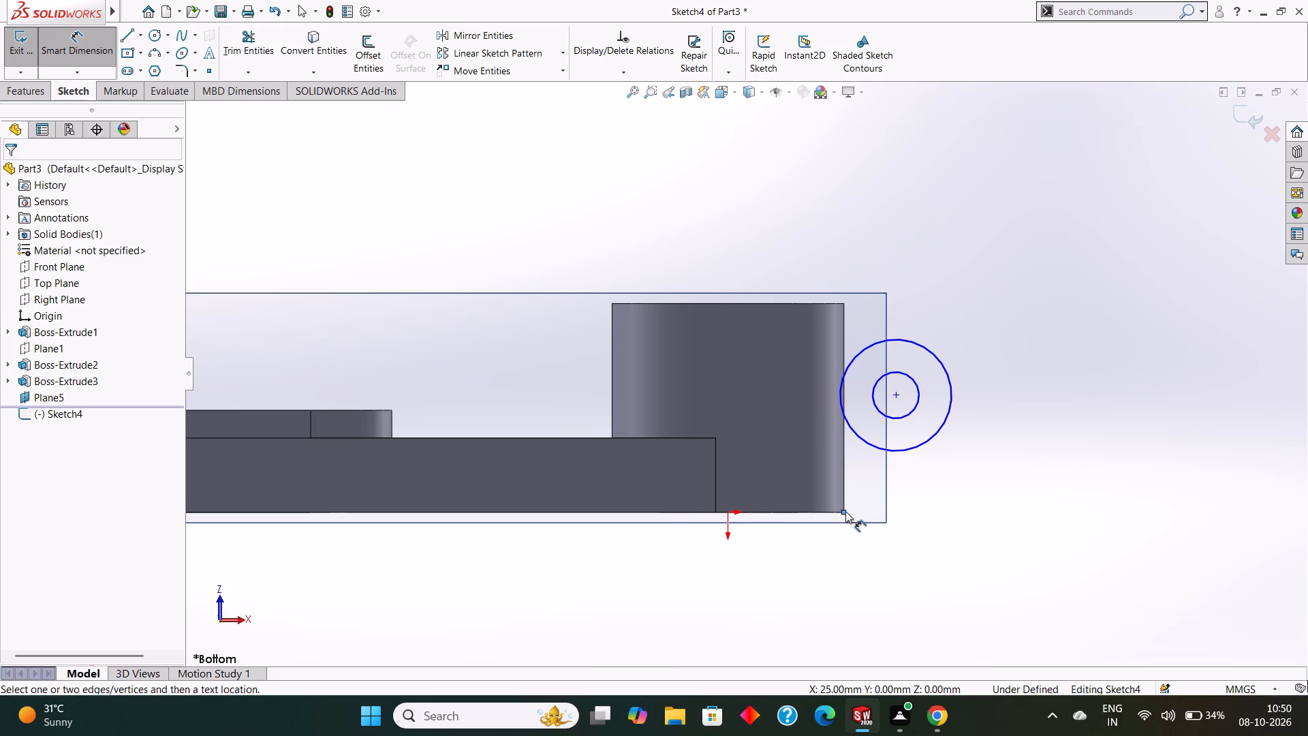
click(897, 396)
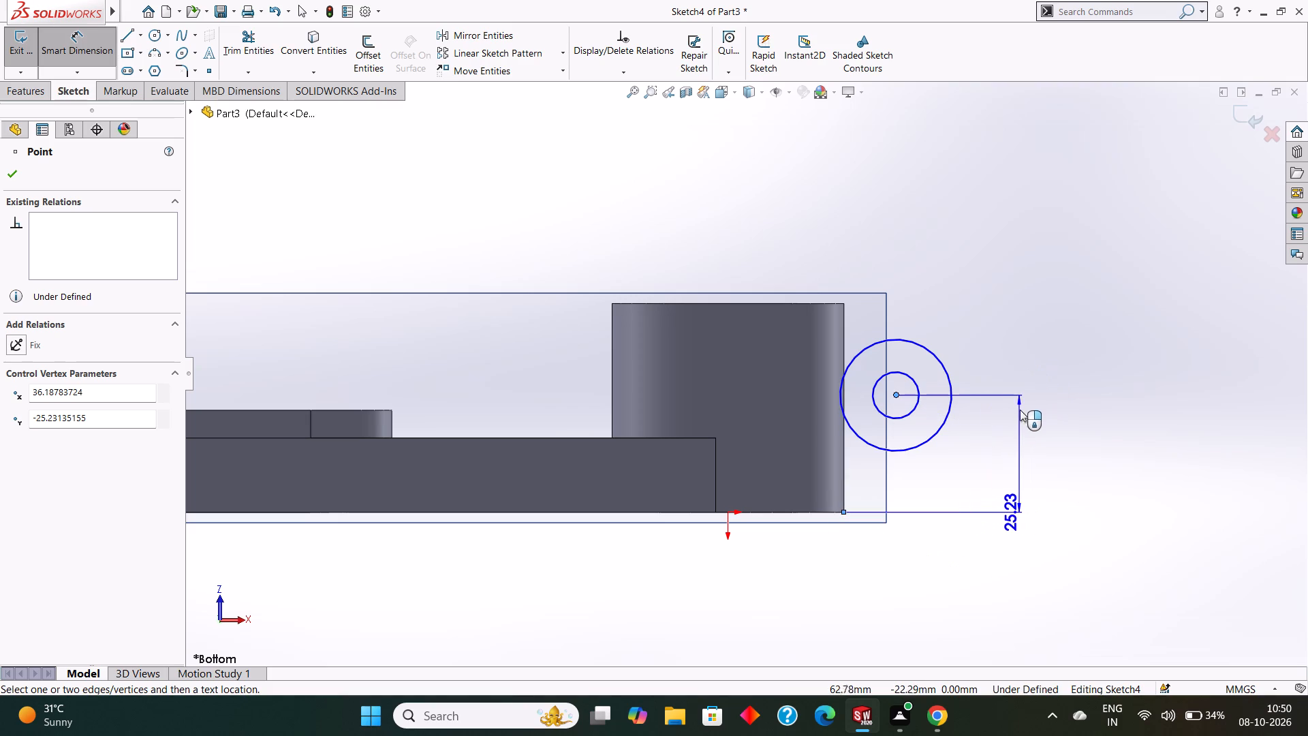
click(1029, 425)
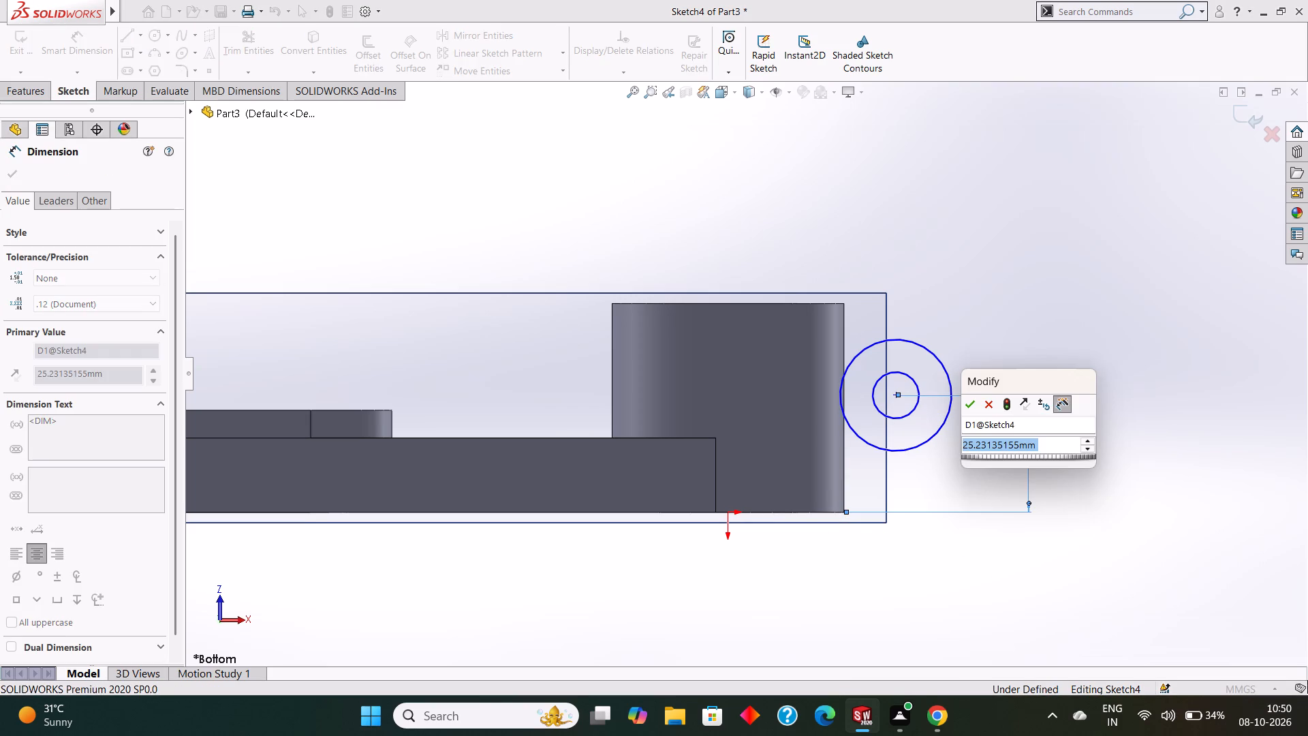
text(22.5)
key(Return)
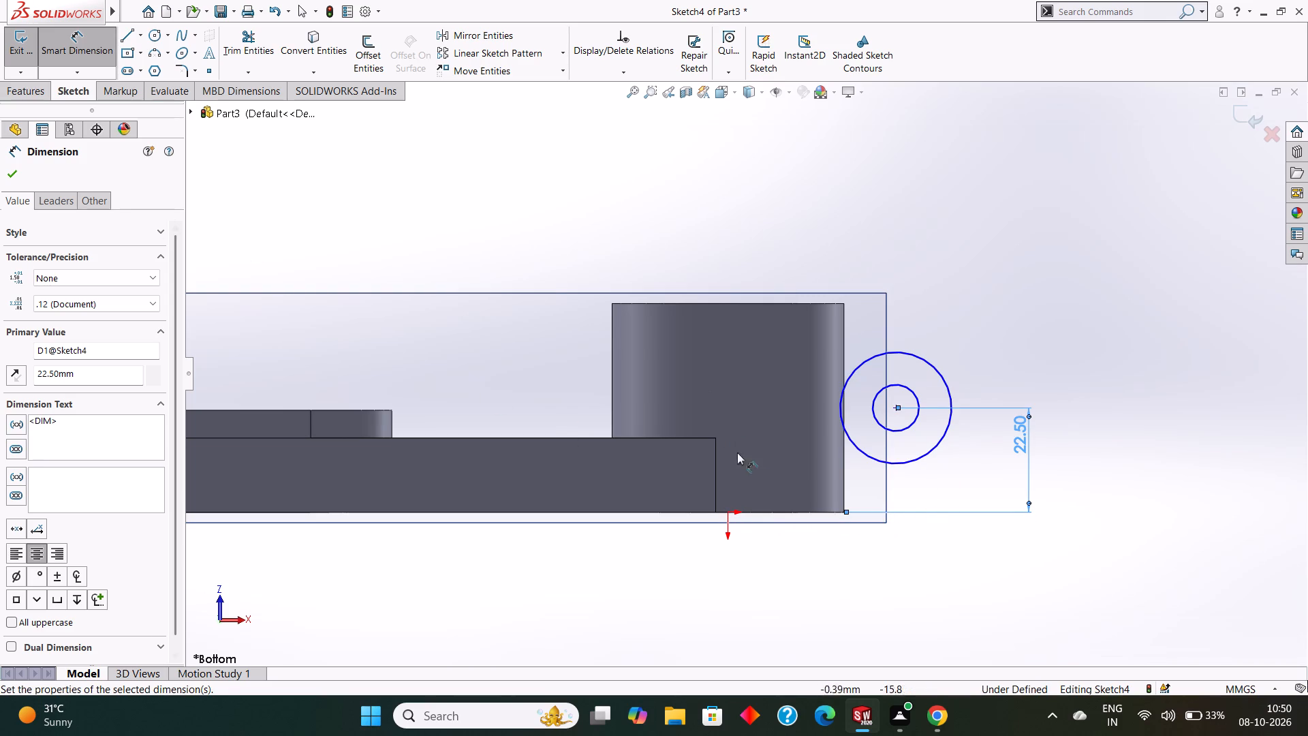
click(730, 512)
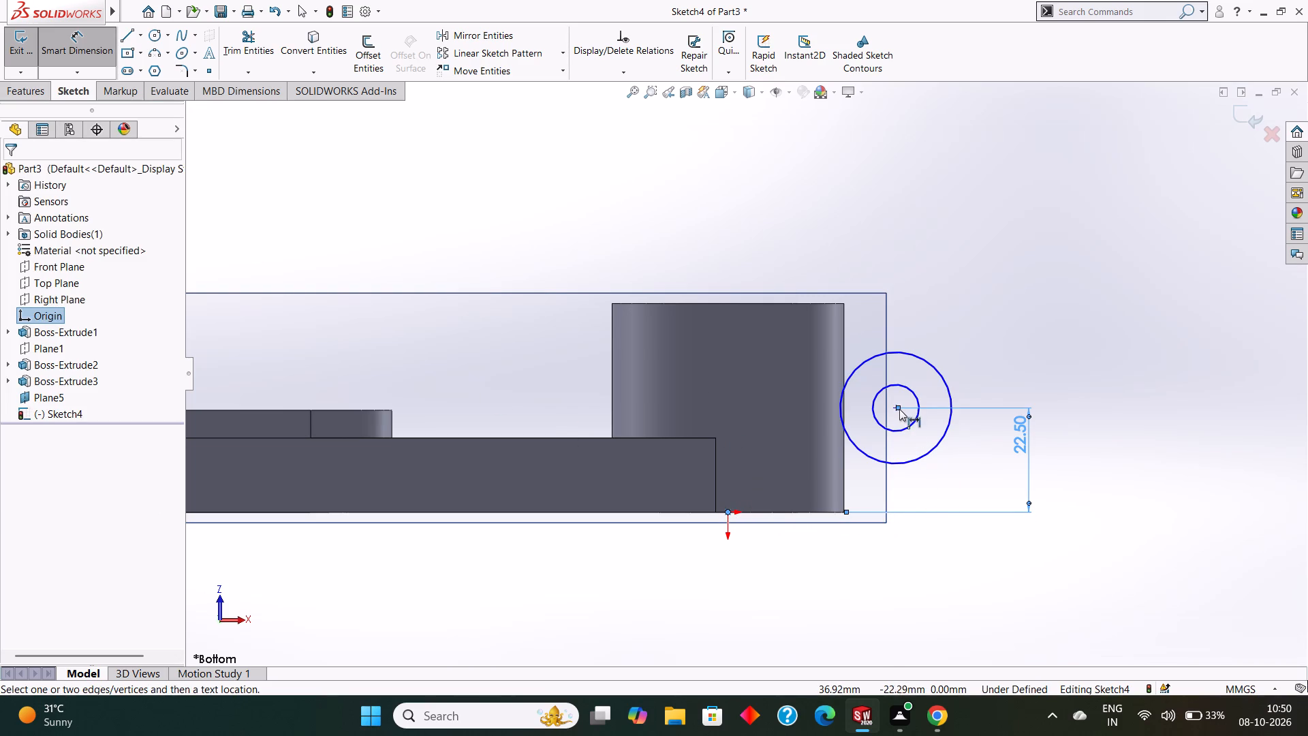
click(895, 410)
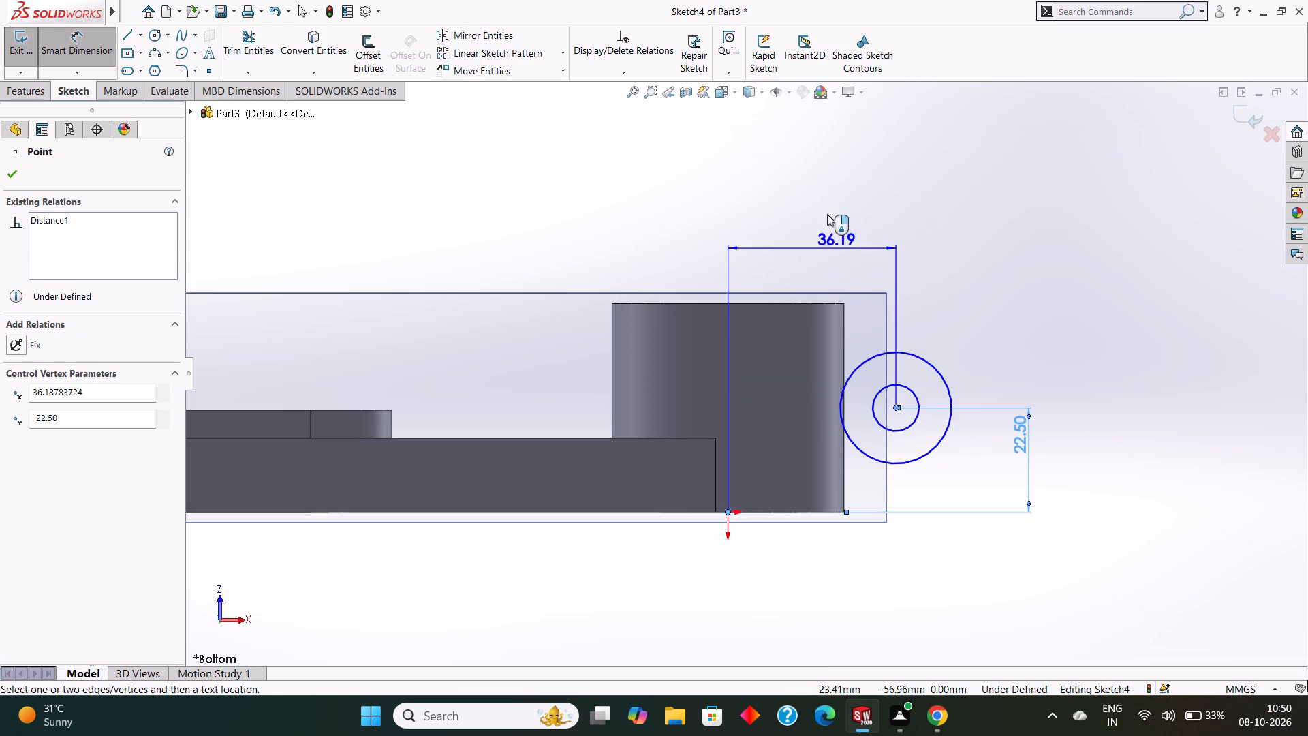
click(798, 213)
text(32)
key(Return)
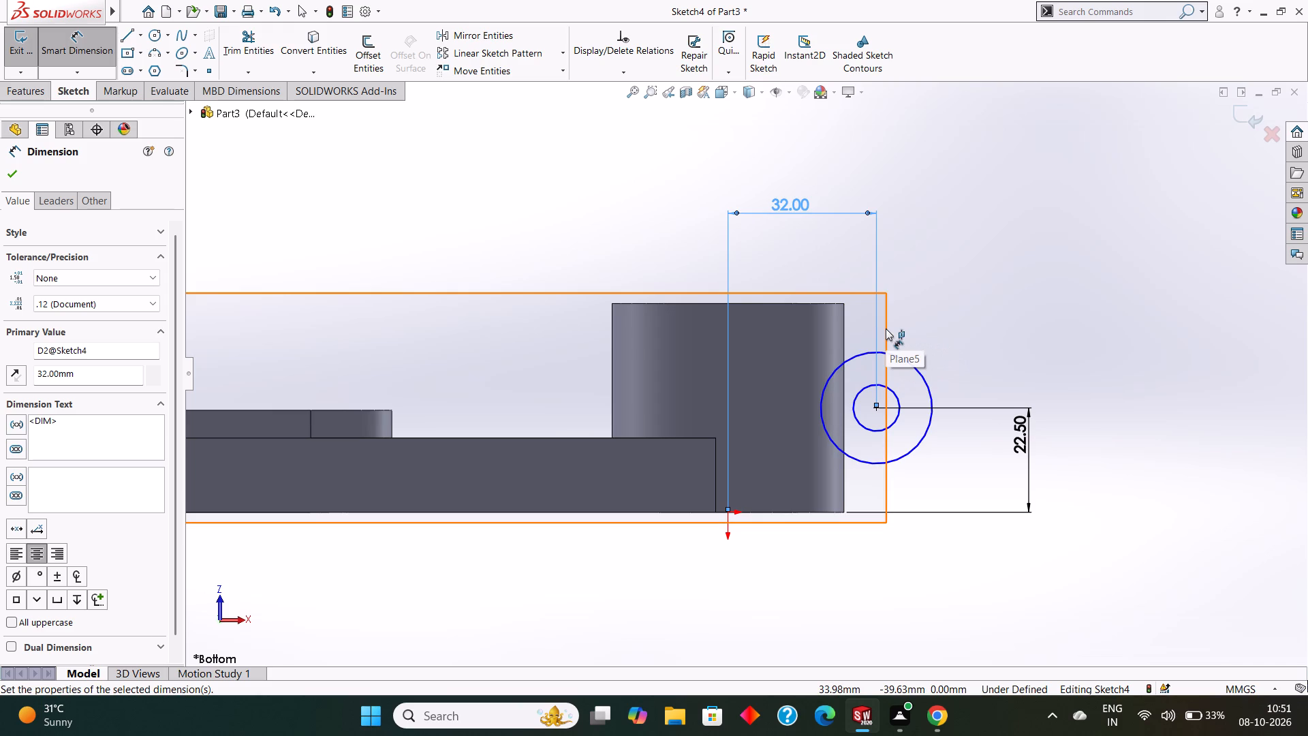
click(14, 174)
Draw lines from the outer circle's top point 7 mm to the cylinder's side edge, down along it, and back to the circle's bottom point.
click(123, 40)
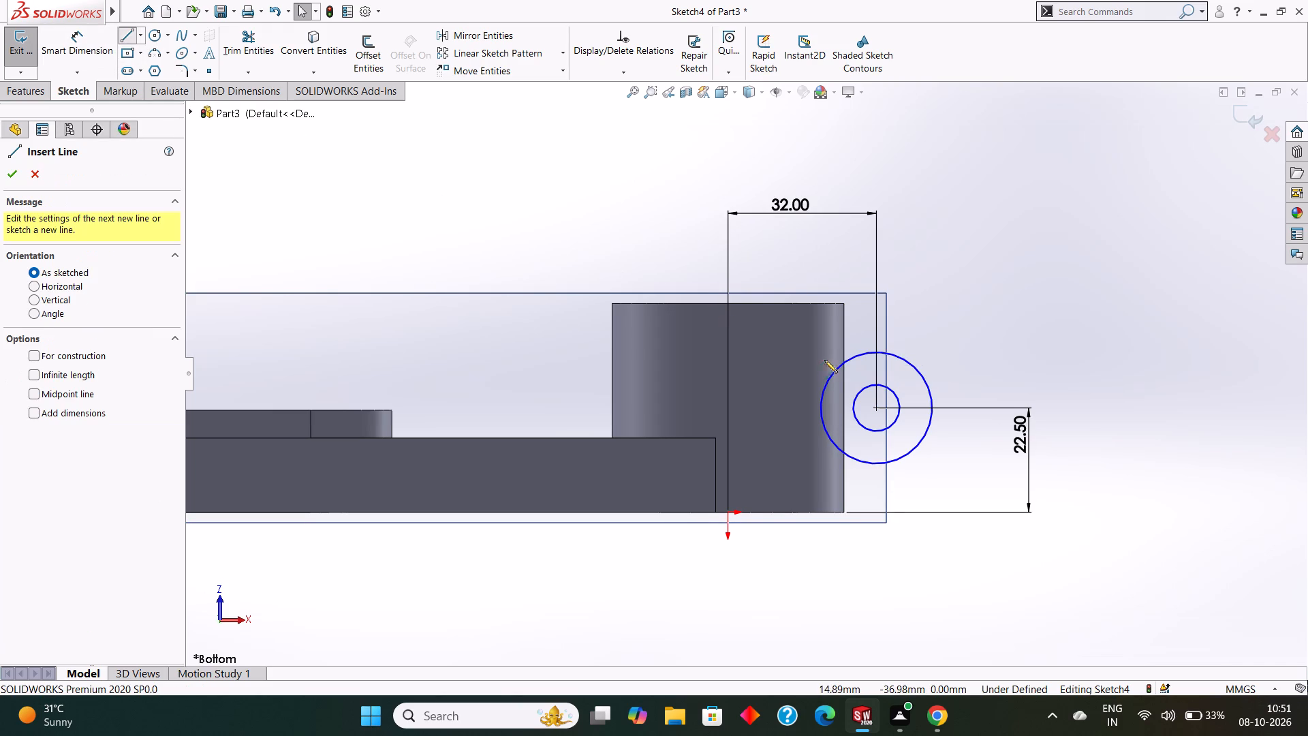
click(877, 352)
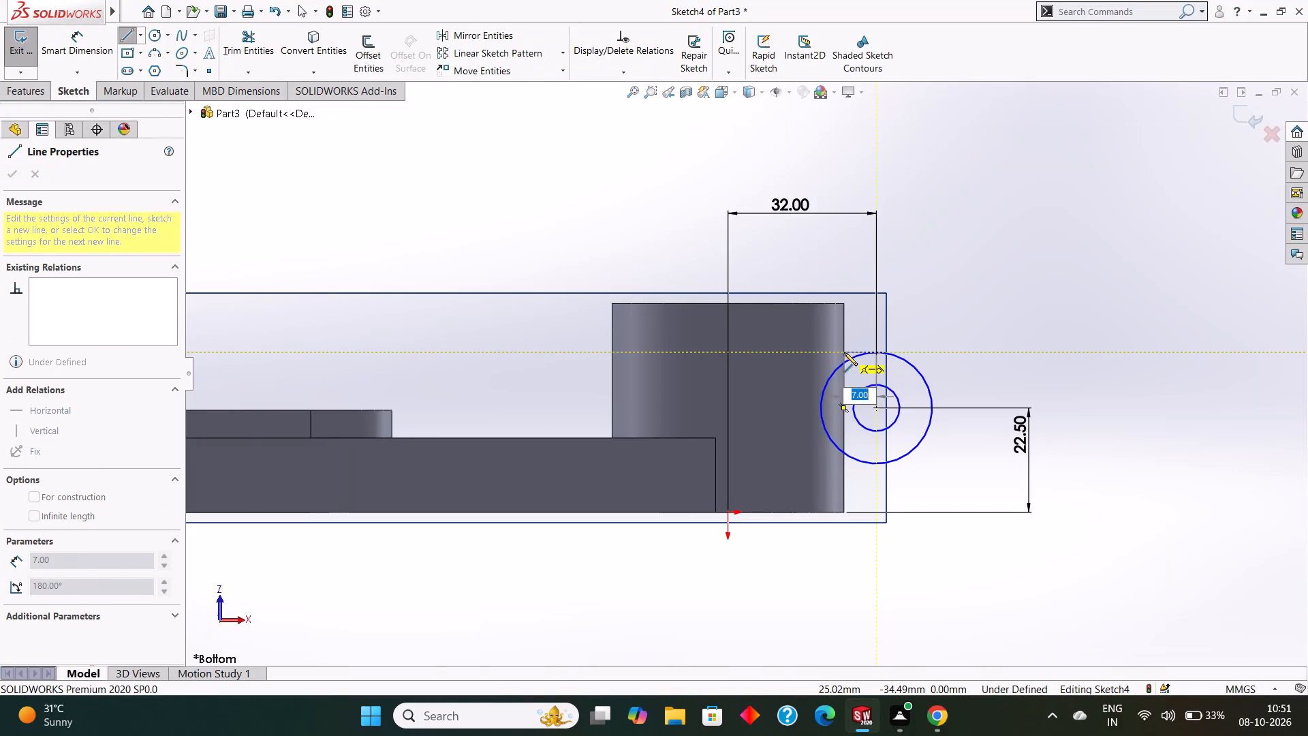
click(844, 352)
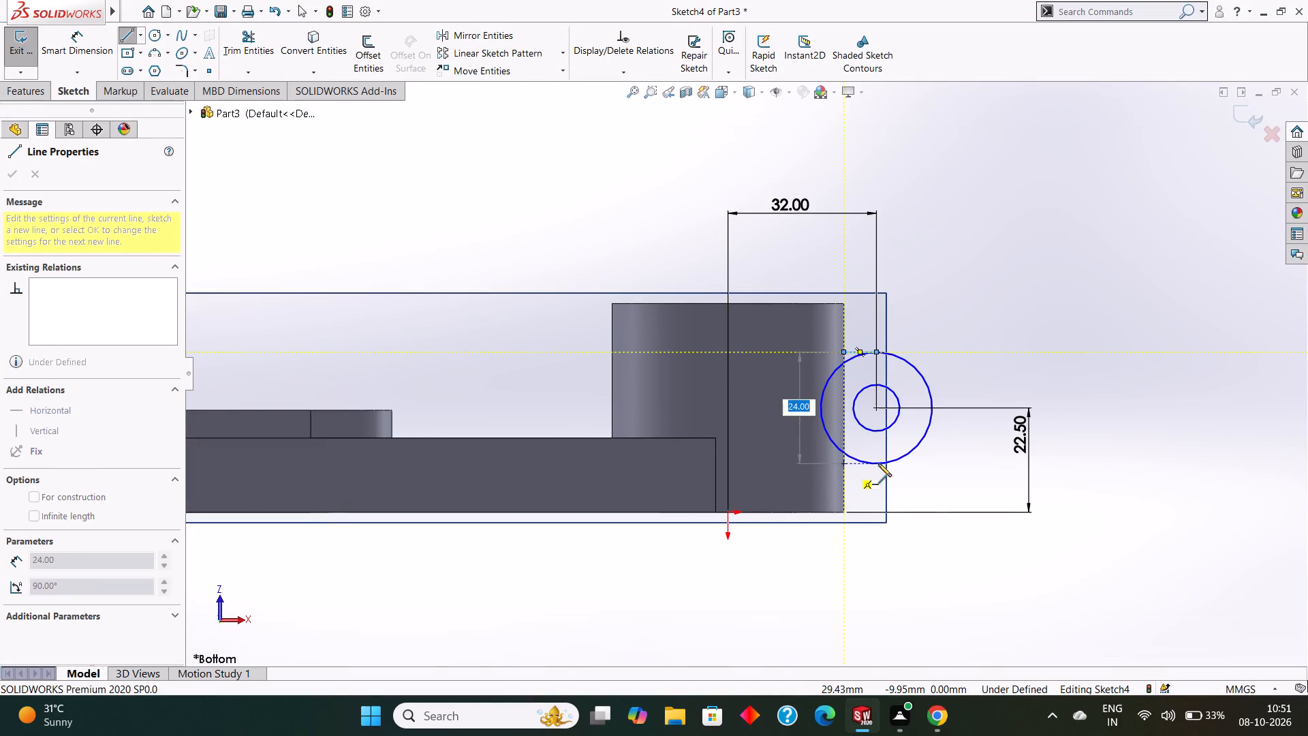
click(843, 463)
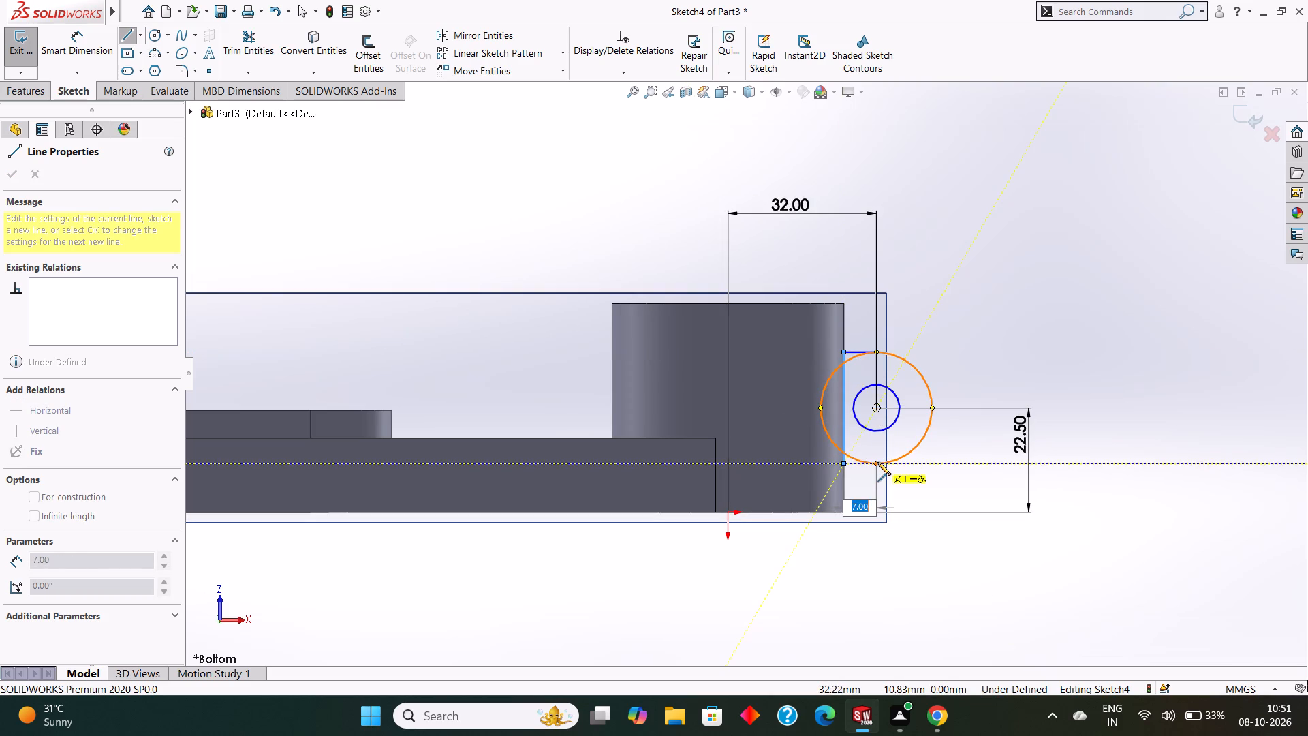
click(877, 462)
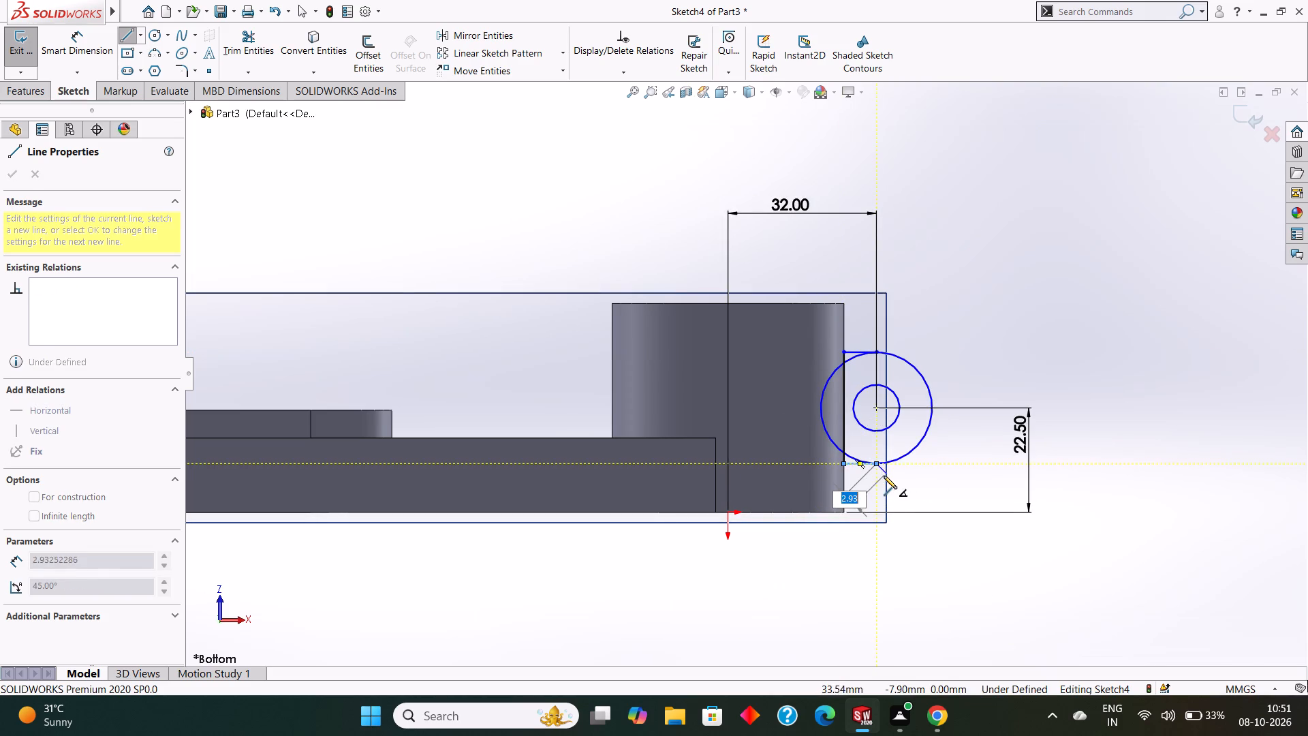
key(Escape)
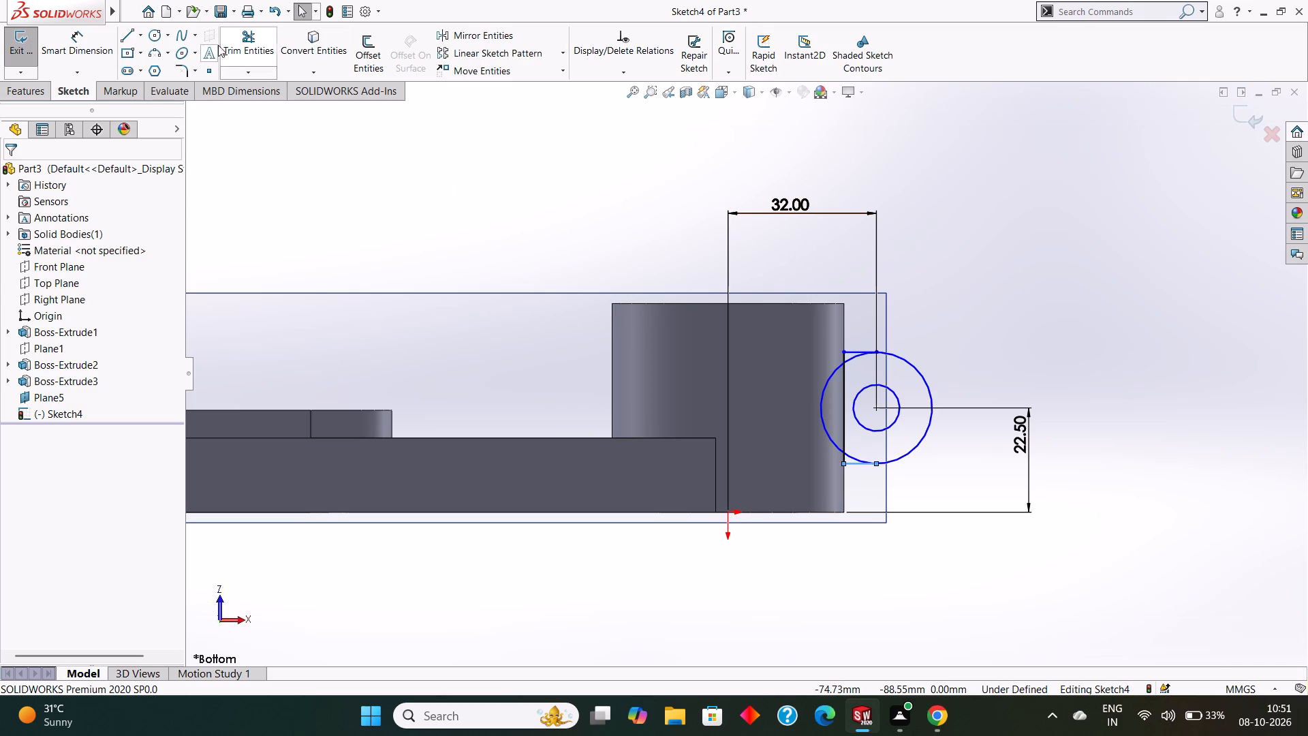
Trim away the outer circle's arc portions on the cylinder side to leave a closed, round-ended lug profile around the inner circle.
click(242, 42)
scroll(869, 376, down, 4)
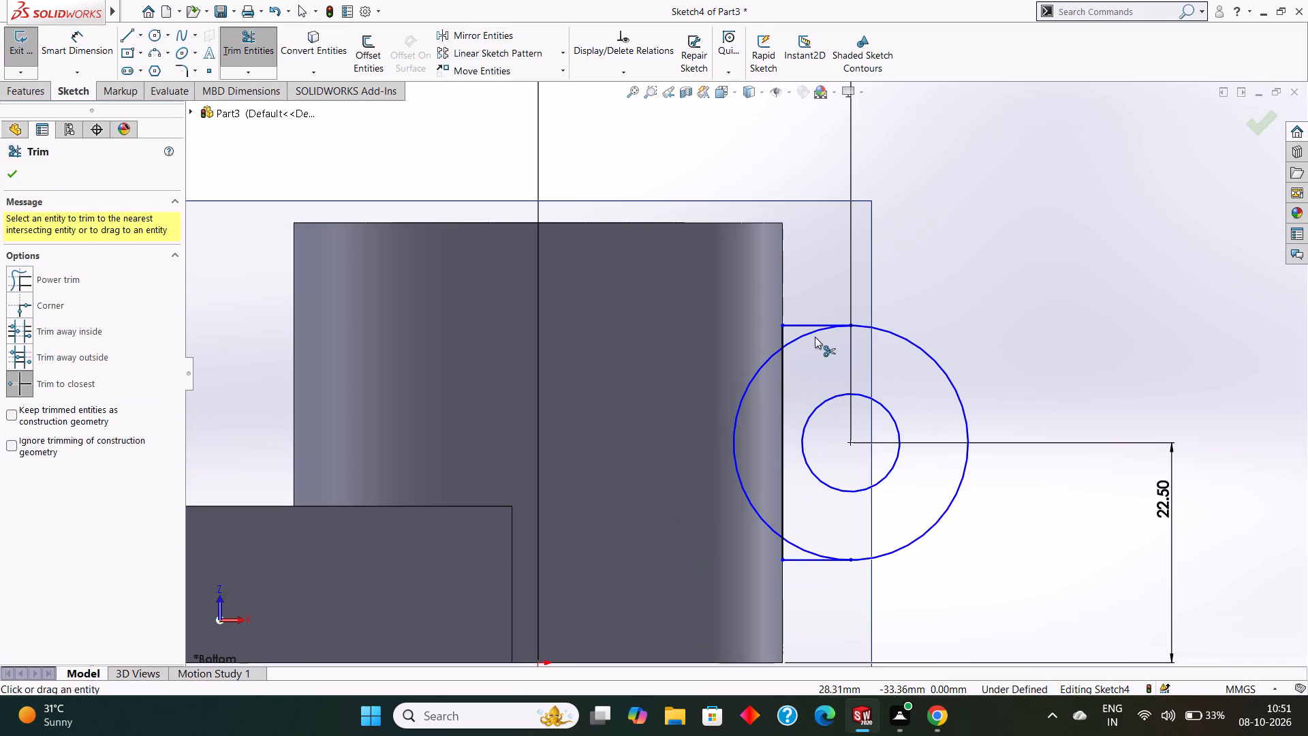
click(813, 335)
click(761, 365)
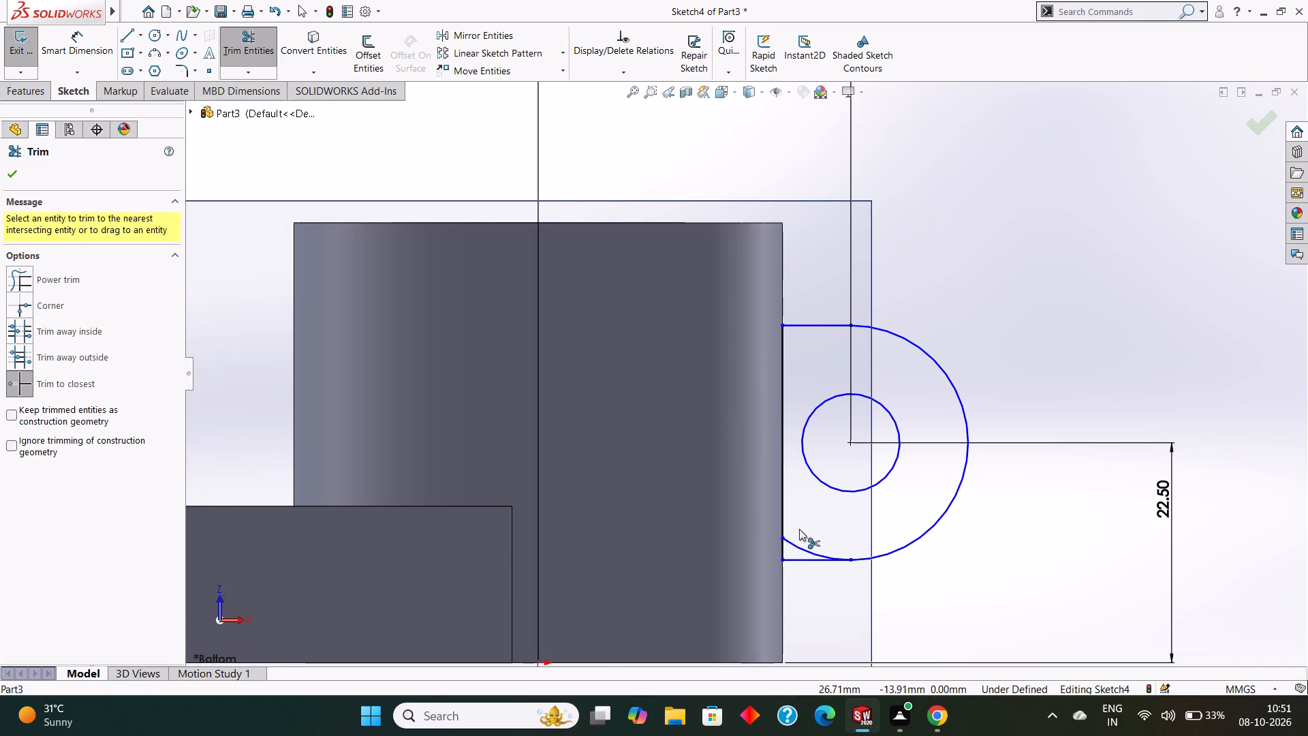
click(794, 545)
scroll(835, 509, up, 3)
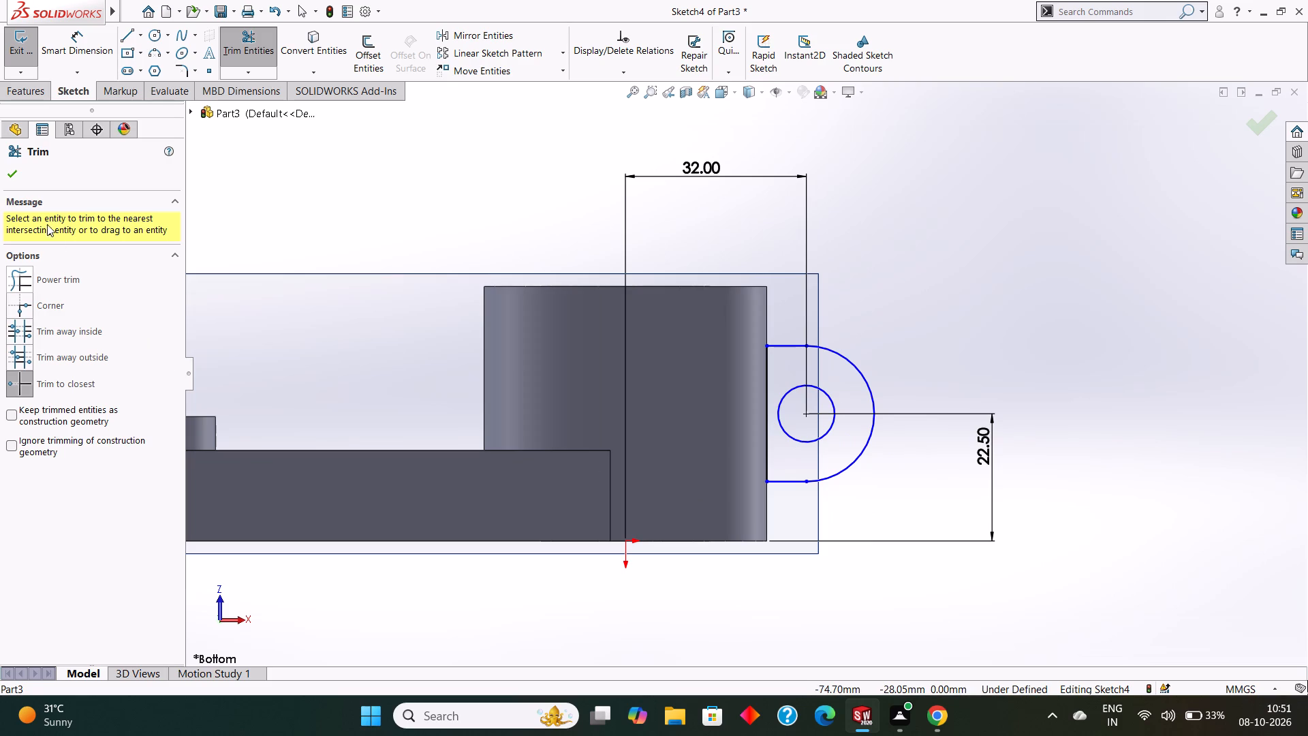
click(13, 174)
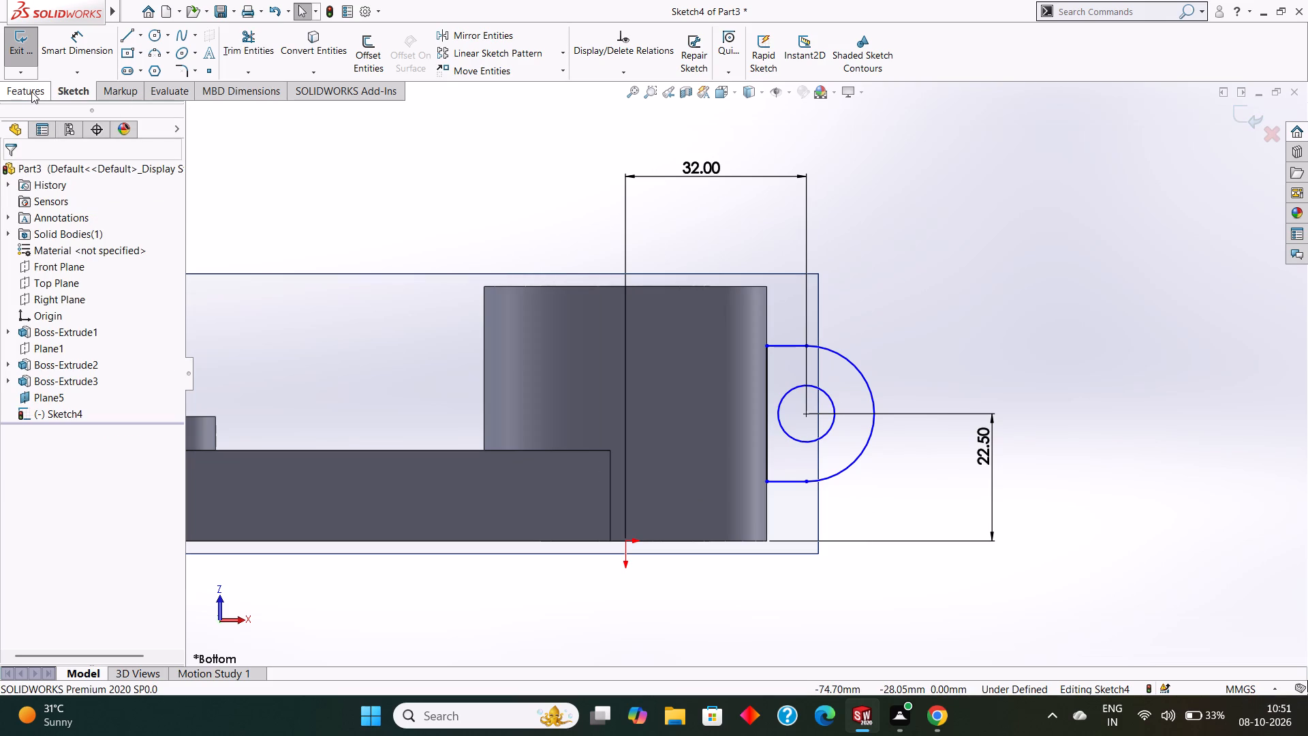
Extrude the lug profile as a boss with the Mid Plane end condition and a 22 mm depth.
click(31, 91)
click(33, 58)
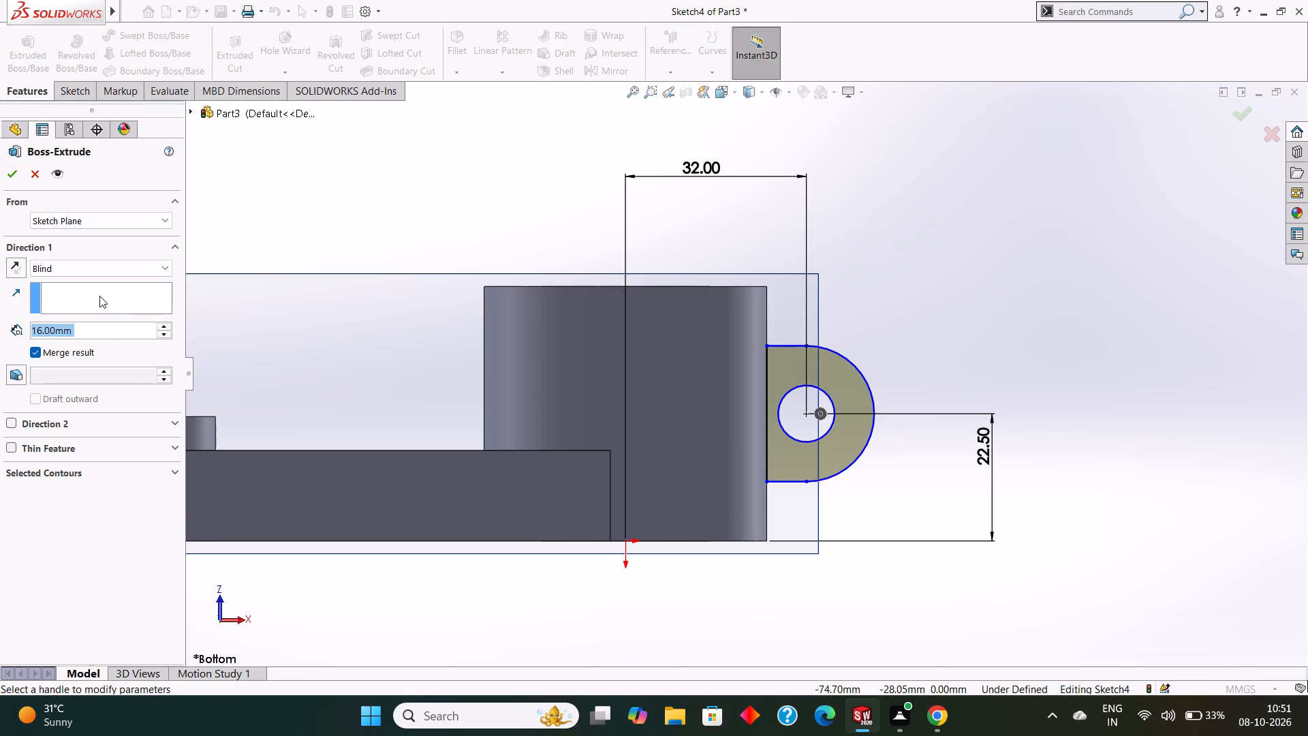
click(102, 262)
click(76, 348)
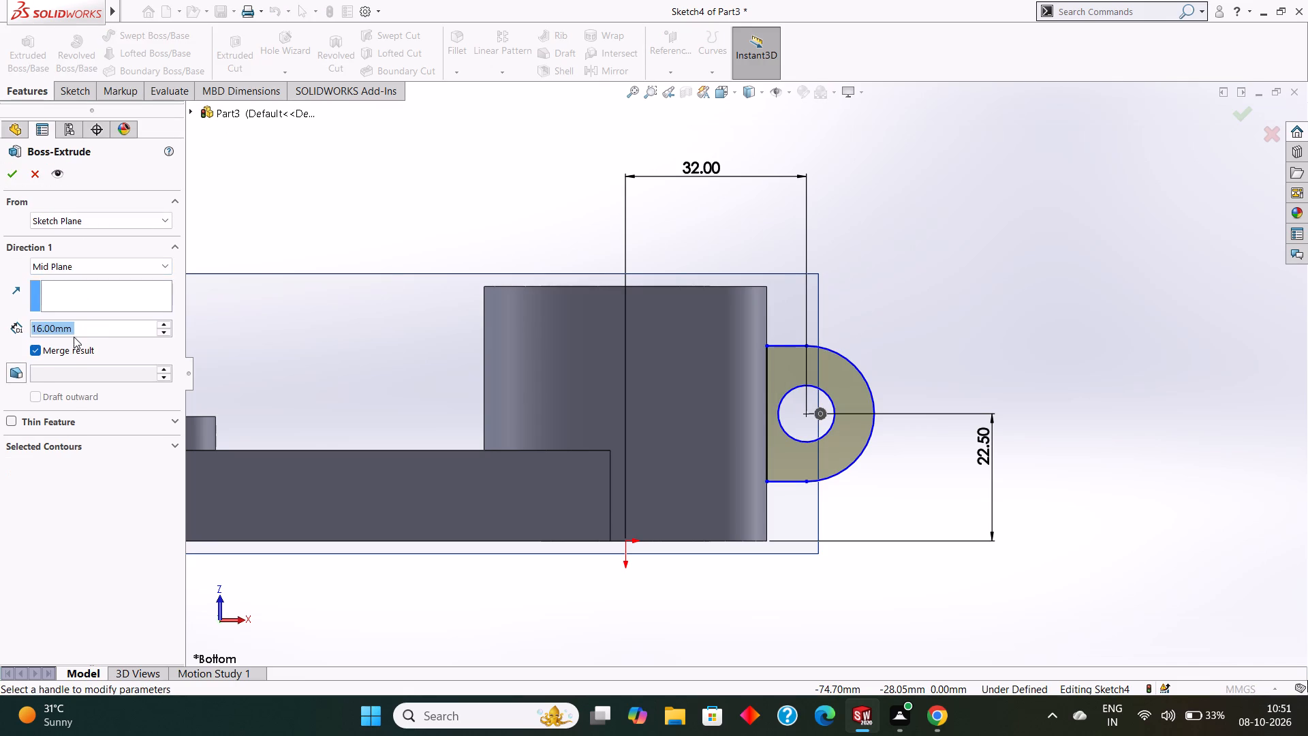
key(BackSpace)
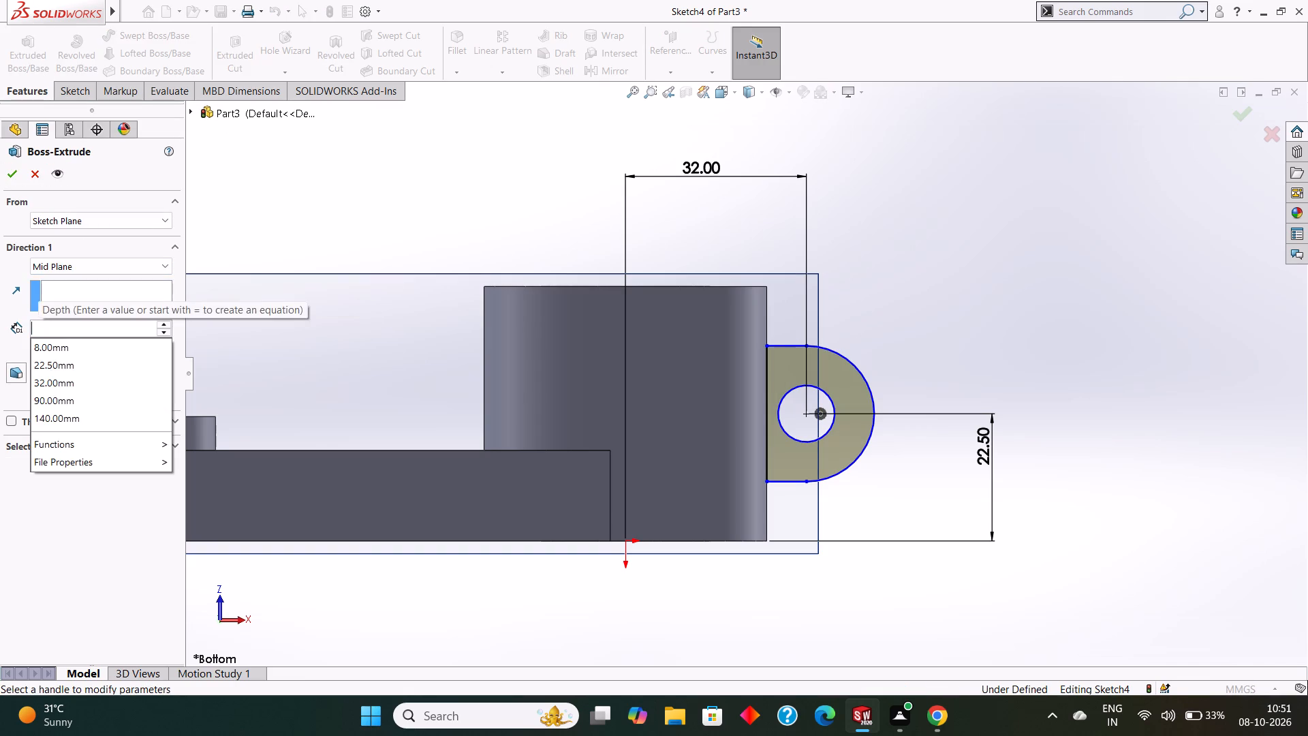
text(22)
key(Return)
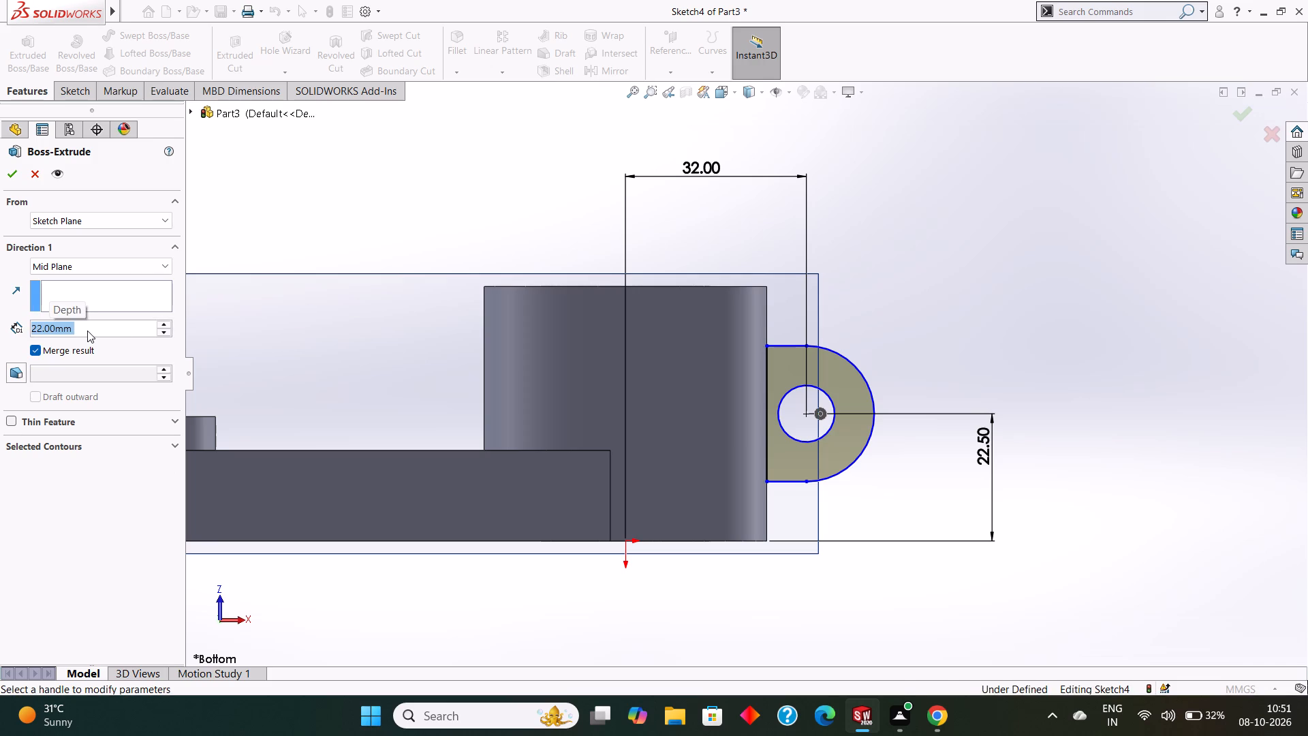
middle_drag(1089, 311, 1009, 395)
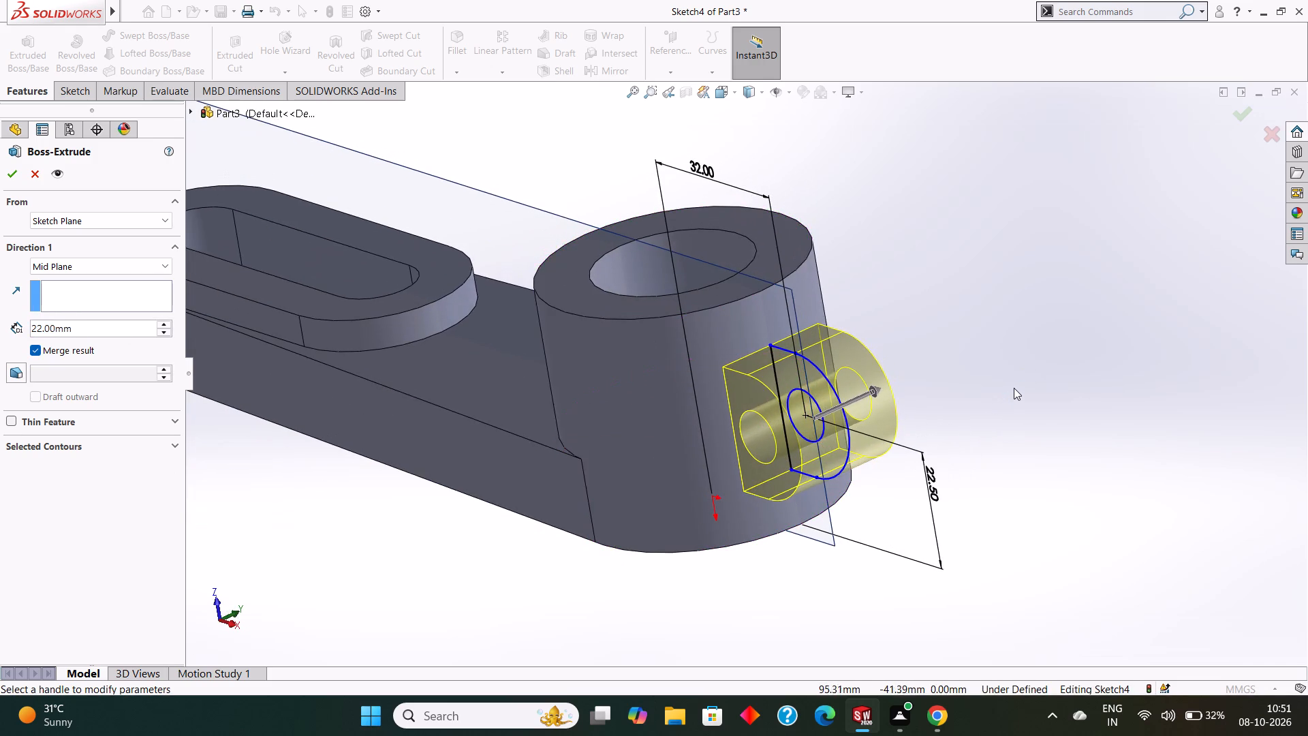
middle_drag(1014, 387, 1045, 377)
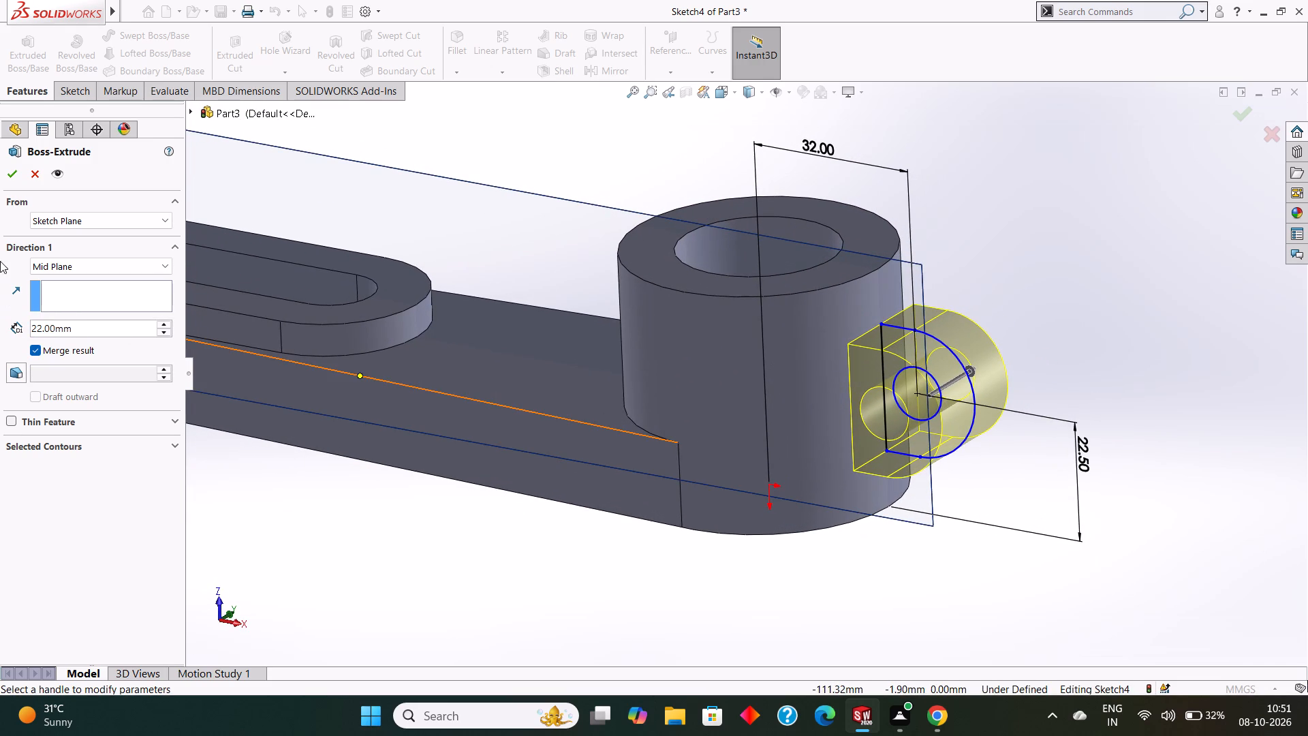
click(10, 180)
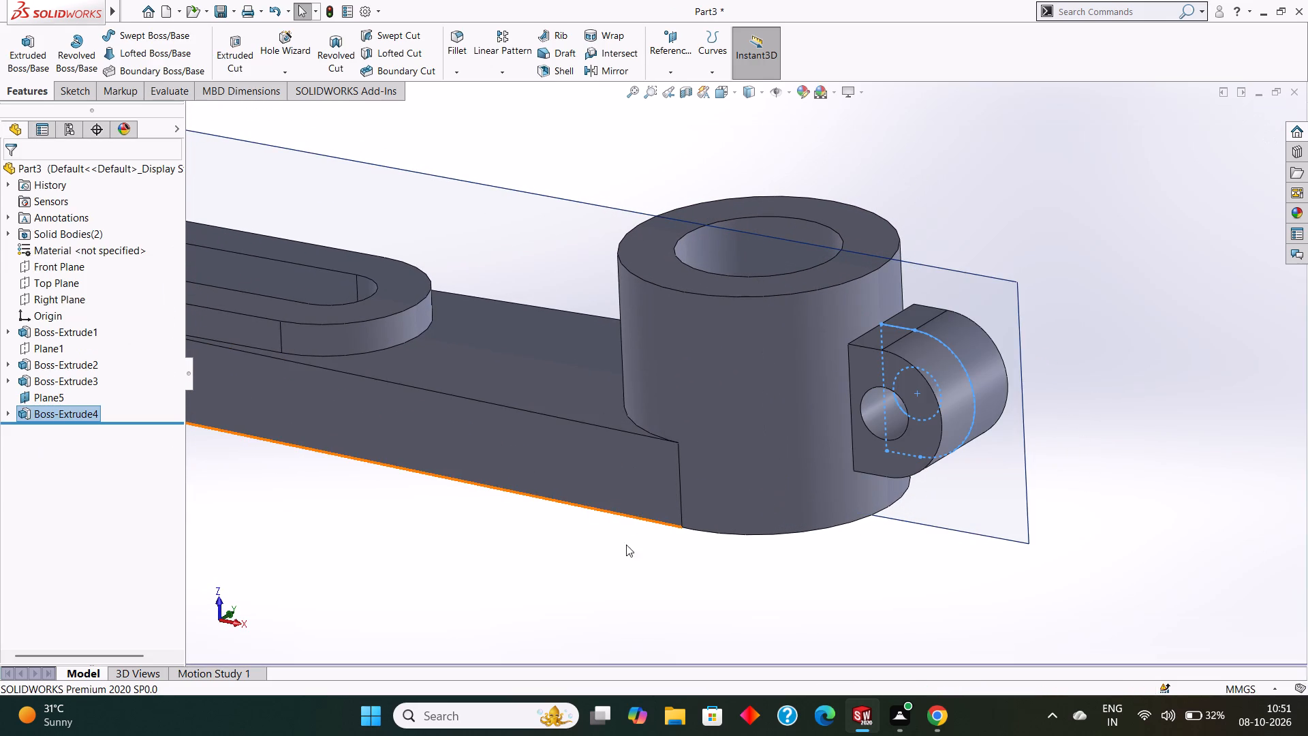
Inspect how the lug meets the cylinder wall and undo the lug's Mid Plane boss extrusion.
click(627, 559)
scroll(1050, 439, up, 3)
middle_drag(1039, 389, 983, 418)
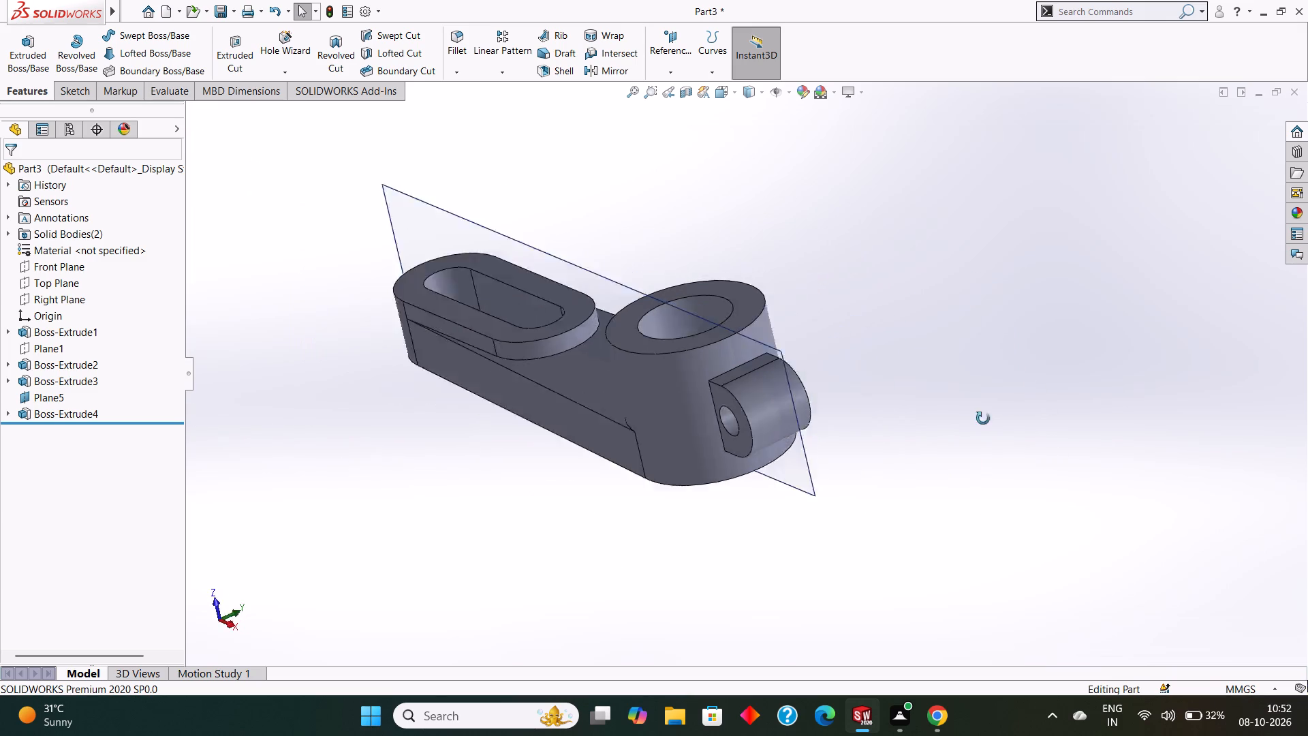
middle_drag(983, 418, 1065, 397)
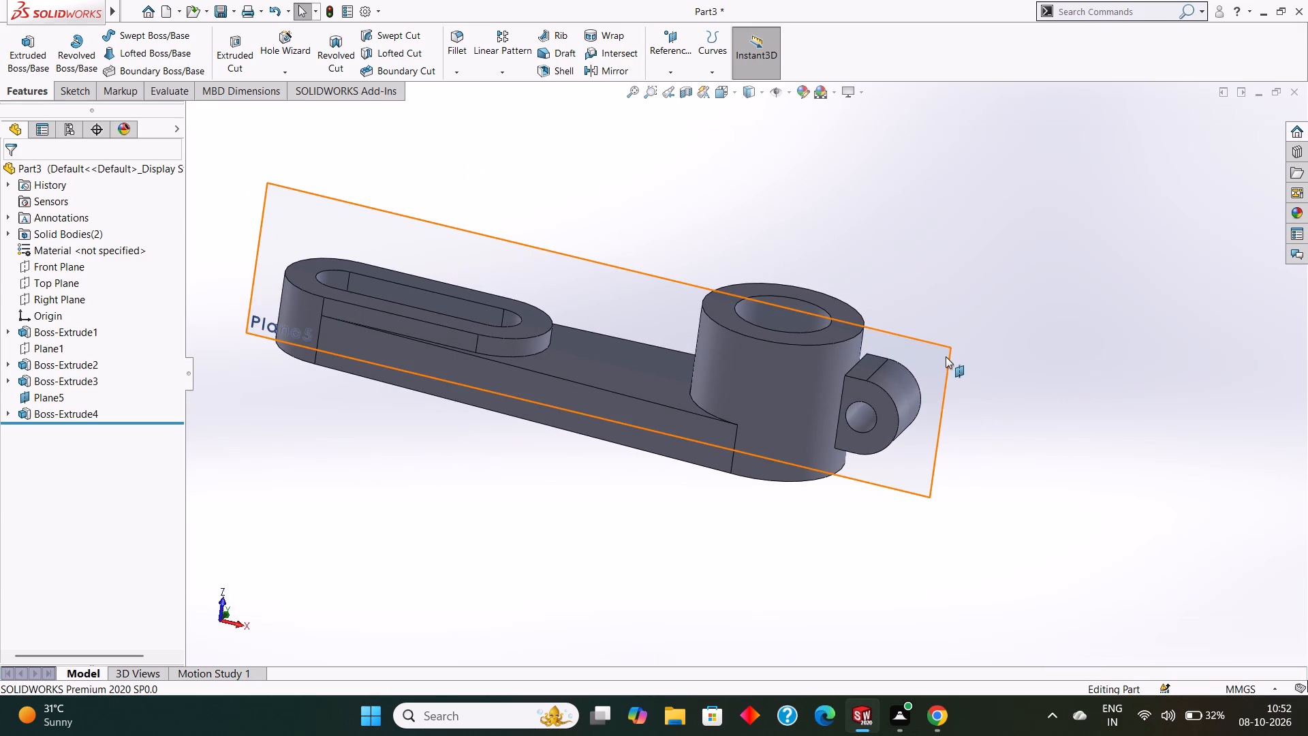
middle_drag(1029, 343, 1035, 333)
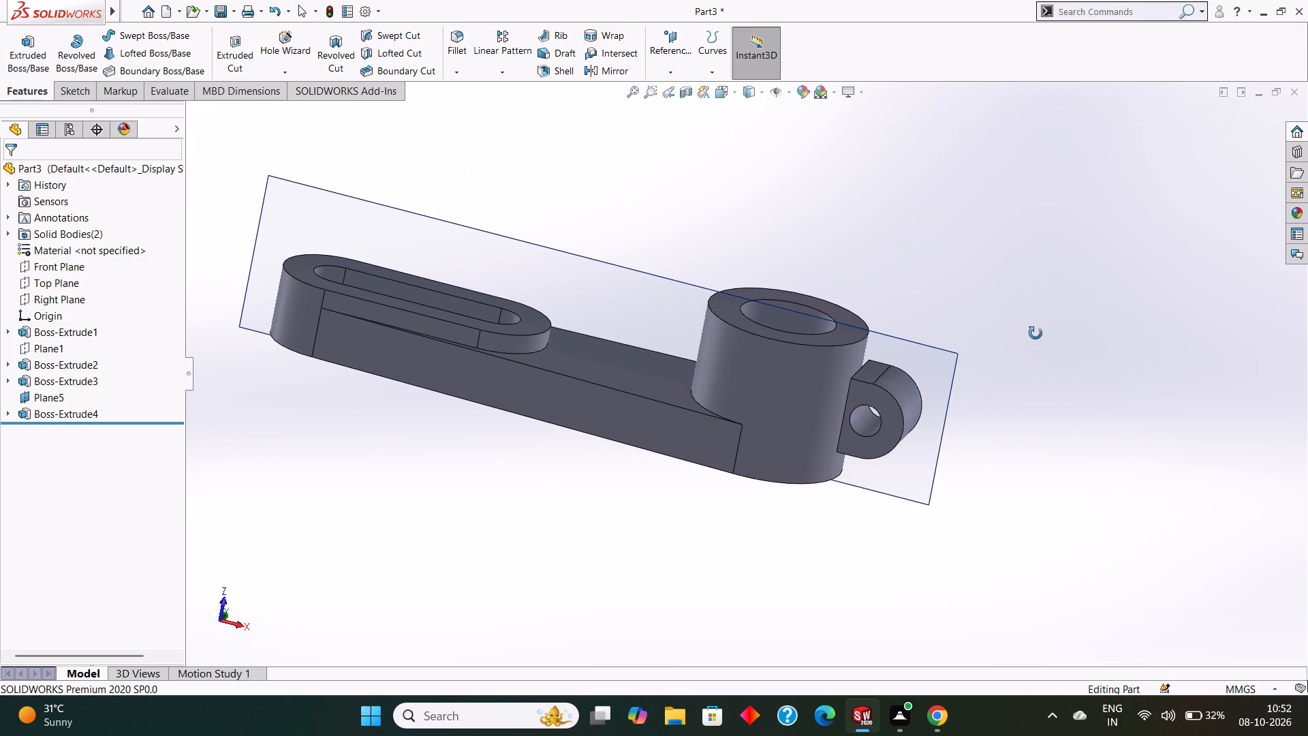
middle_drag(1035, 333, 1035, 333)
key(ctrl+z)
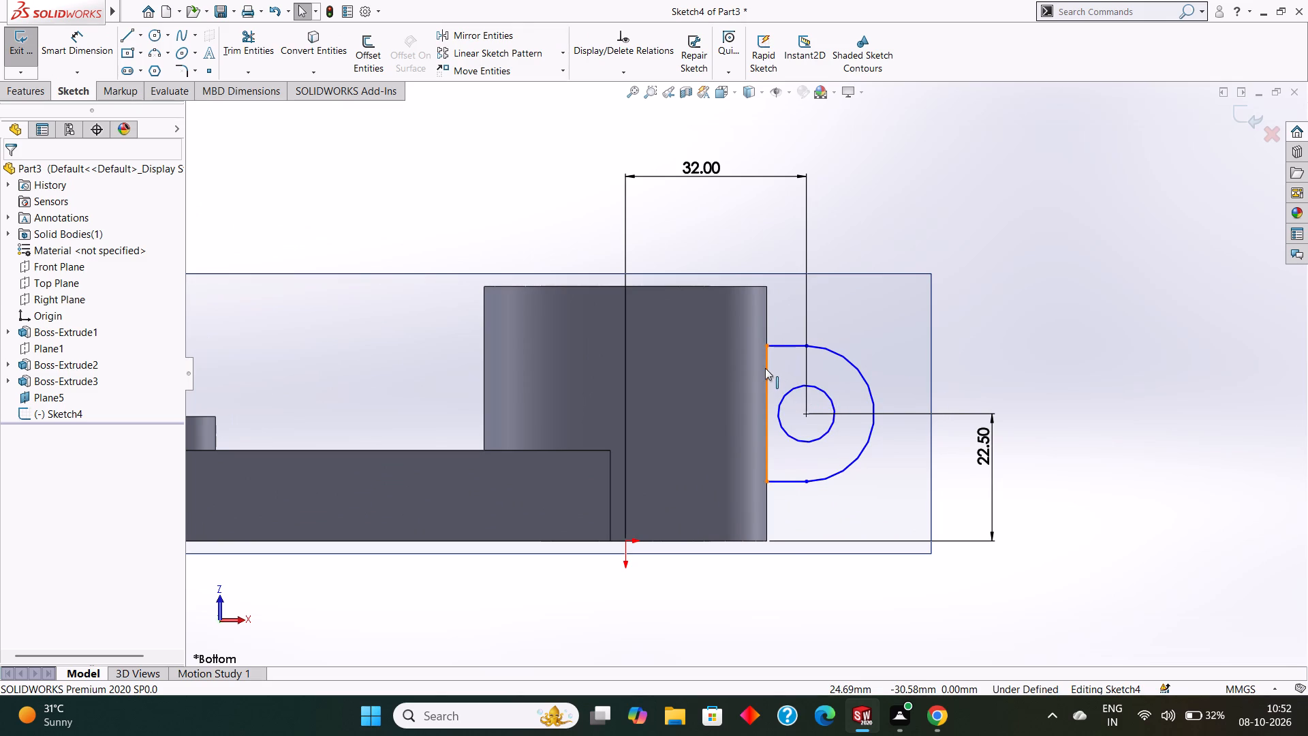
Delete the vertical sketch line that closes the lug profile along the cylinder's side edge.
right_click(765, 368)
click(813, 588)
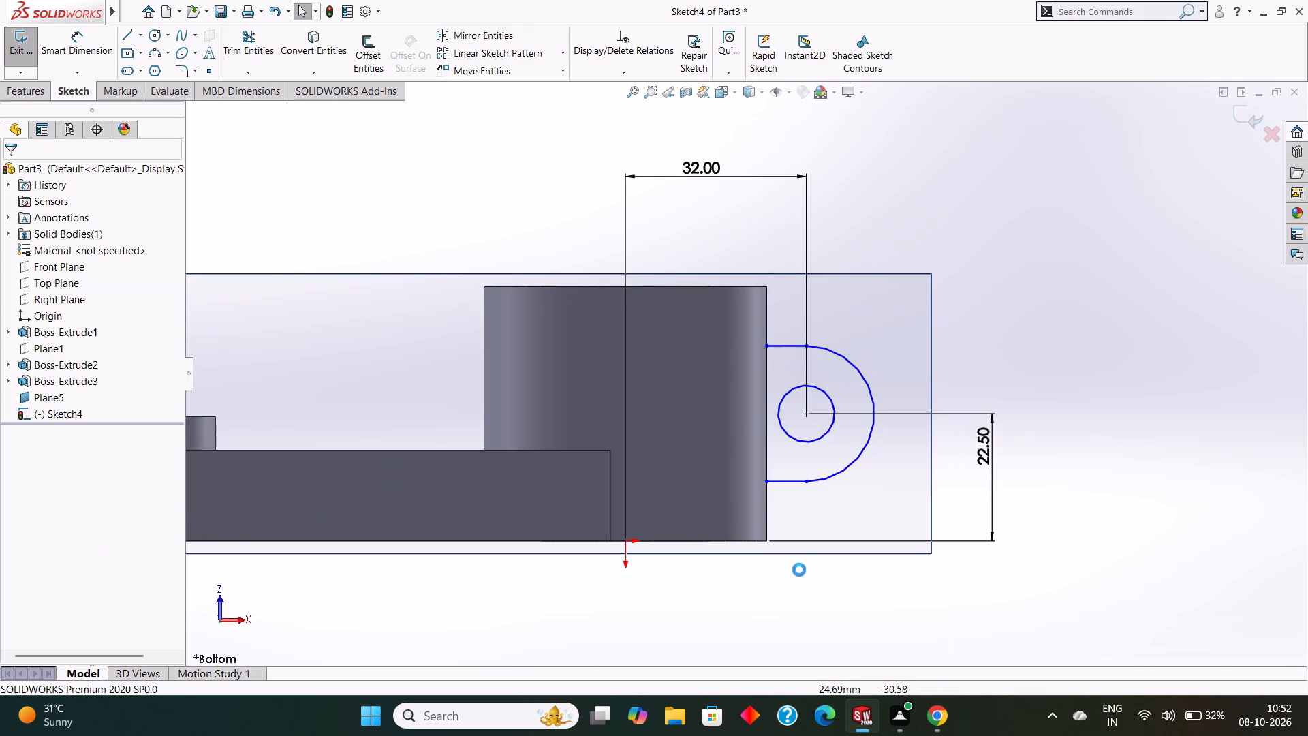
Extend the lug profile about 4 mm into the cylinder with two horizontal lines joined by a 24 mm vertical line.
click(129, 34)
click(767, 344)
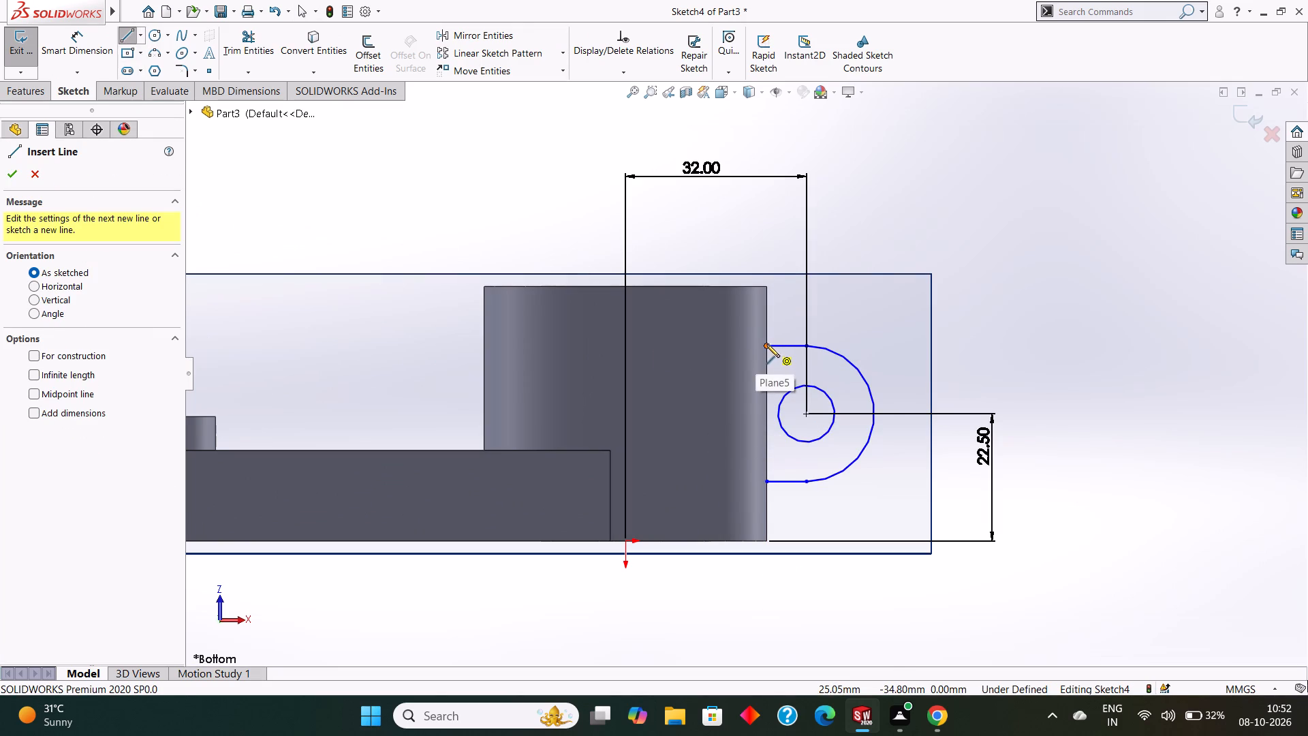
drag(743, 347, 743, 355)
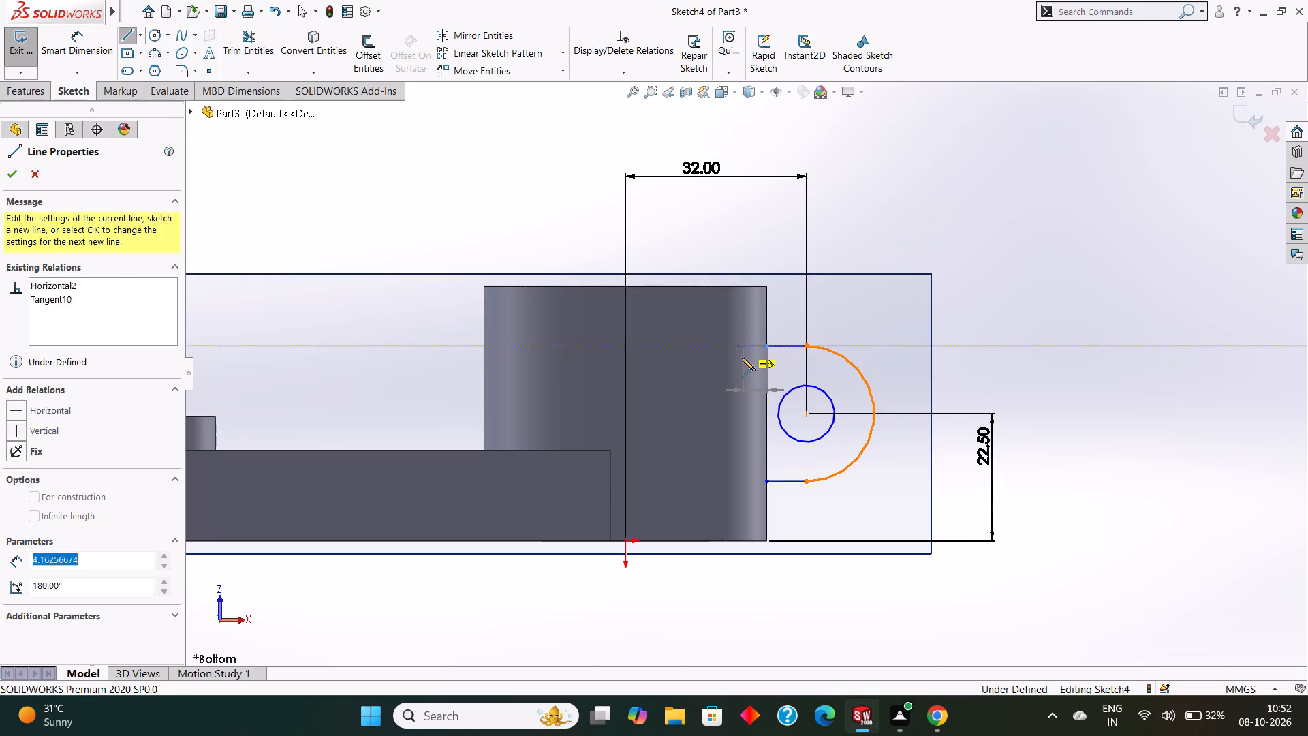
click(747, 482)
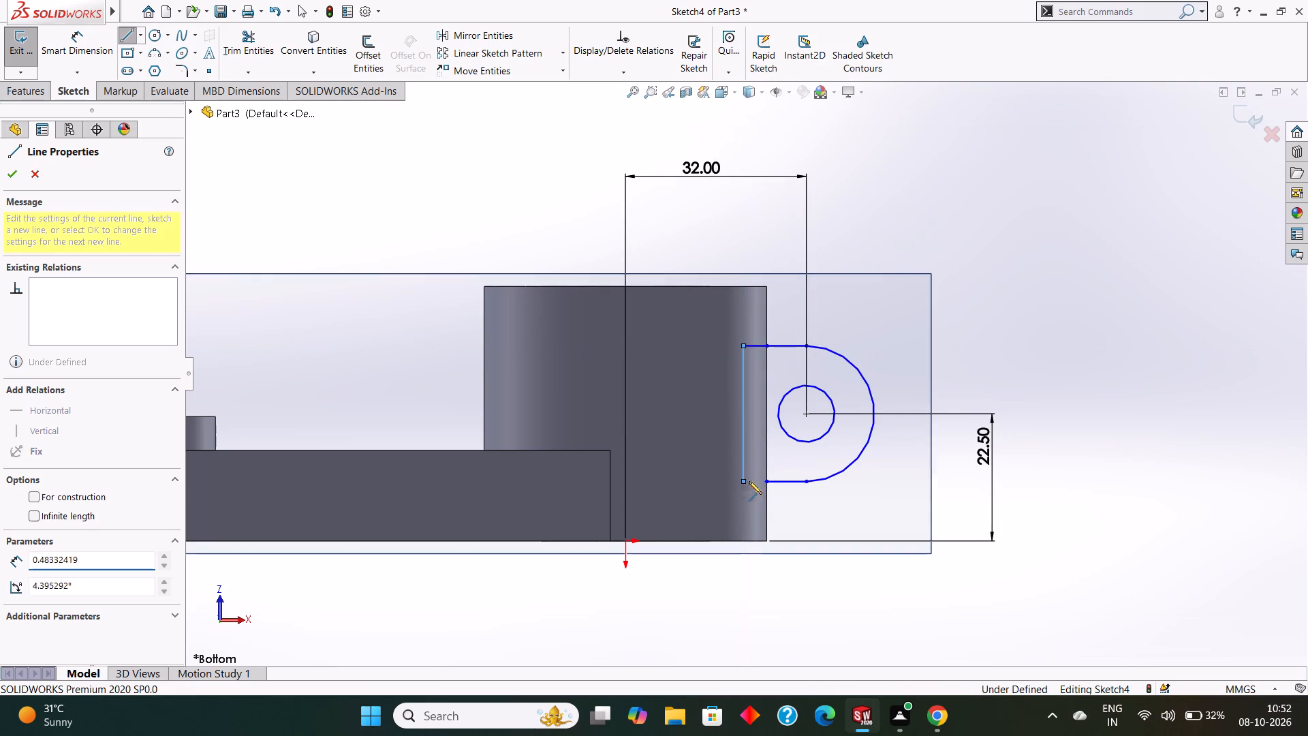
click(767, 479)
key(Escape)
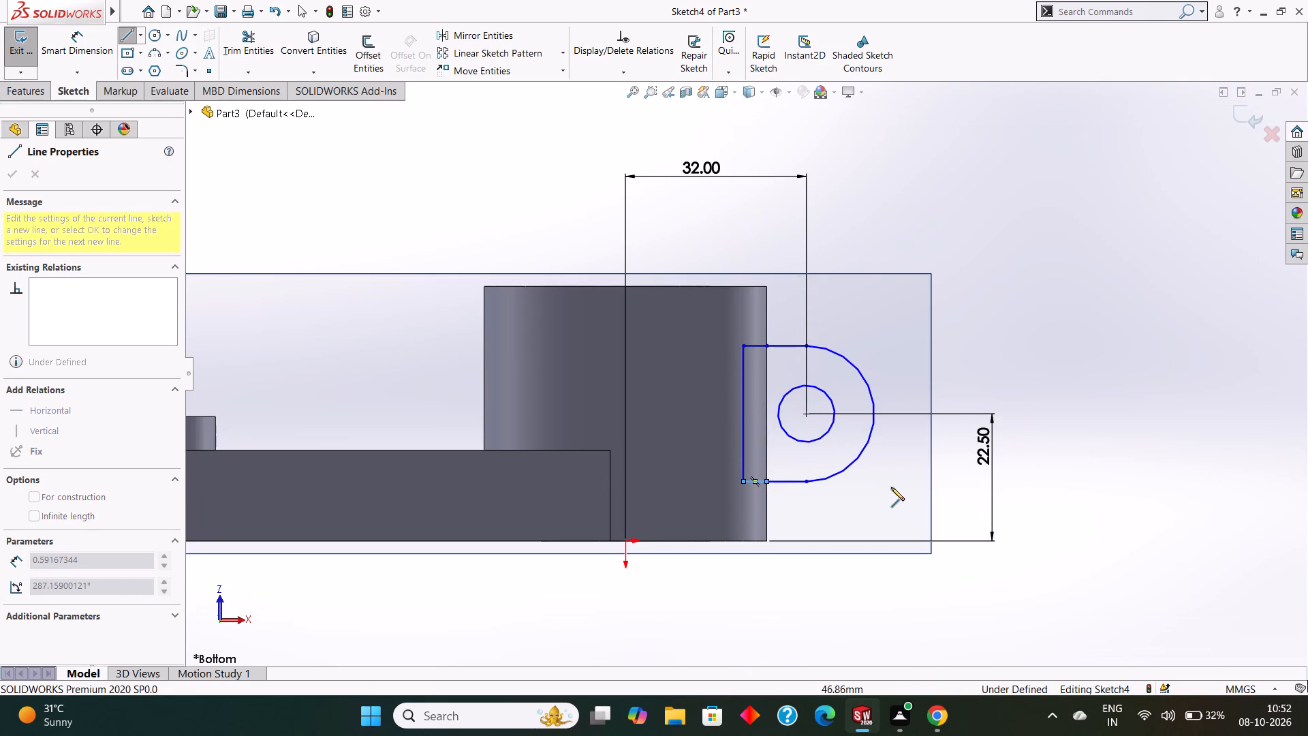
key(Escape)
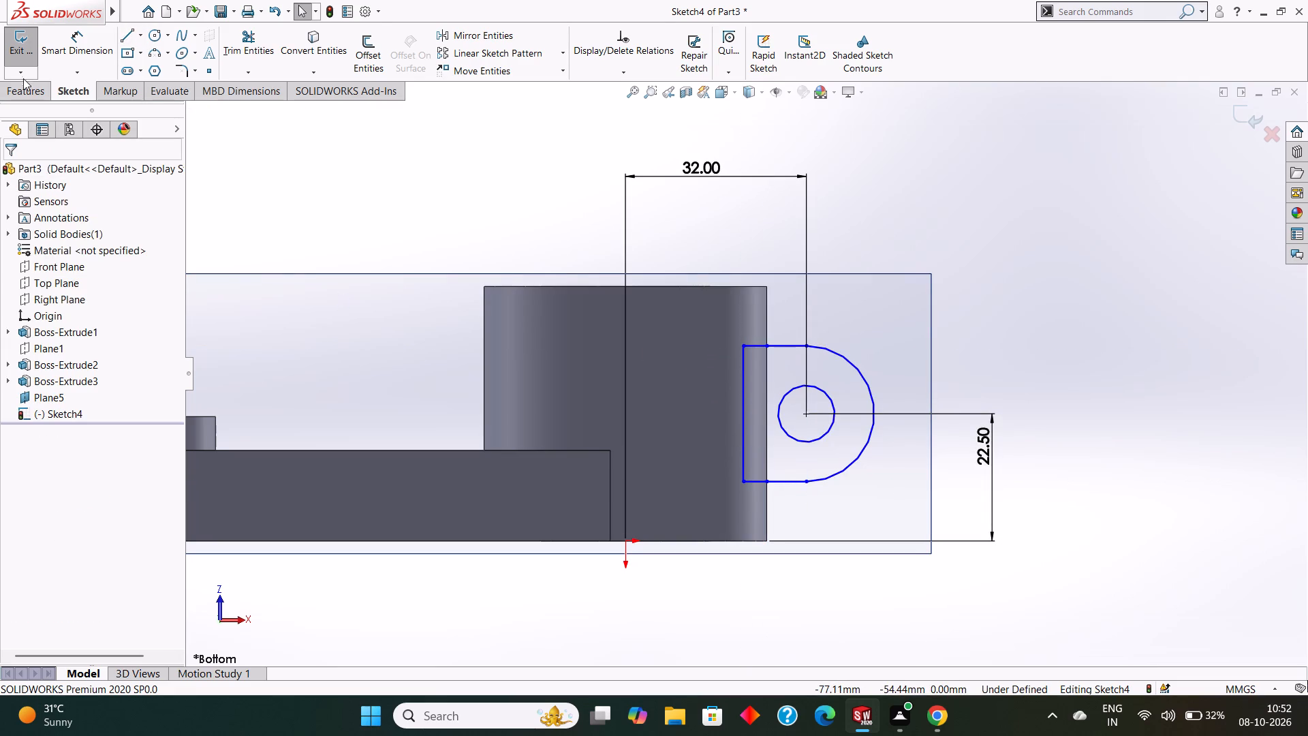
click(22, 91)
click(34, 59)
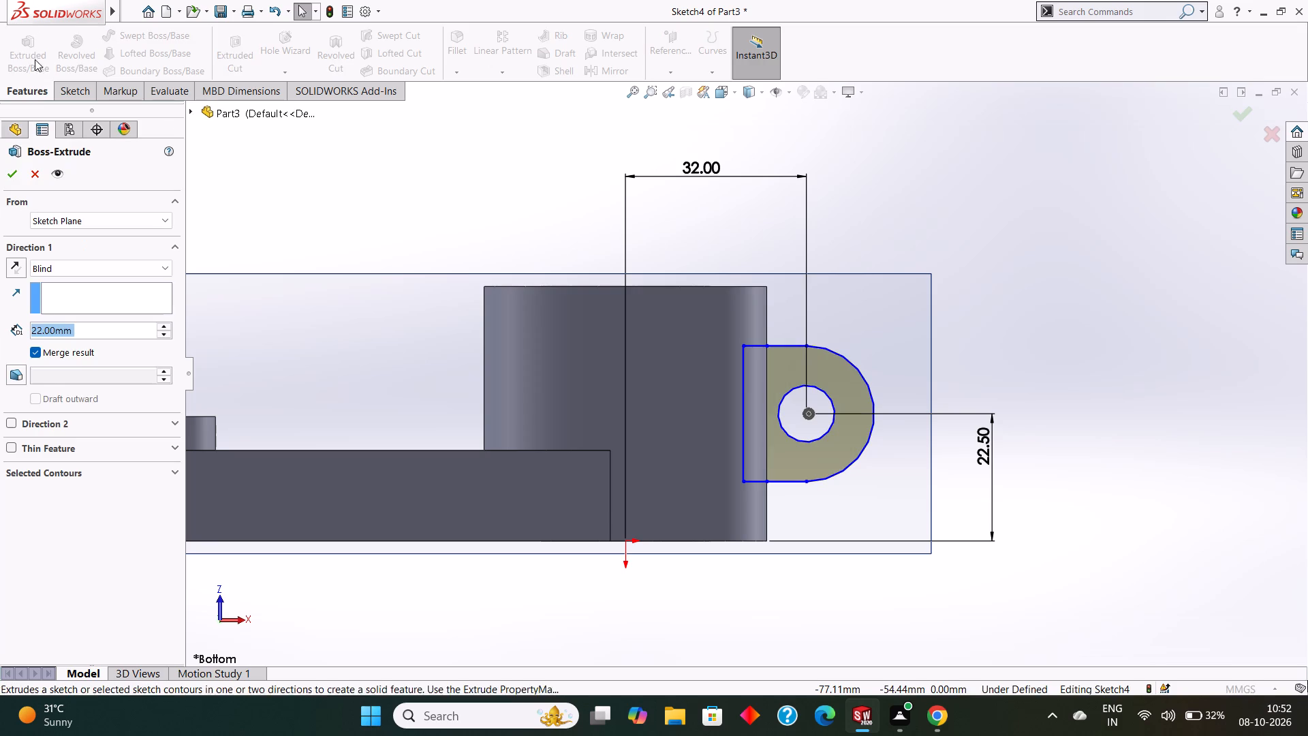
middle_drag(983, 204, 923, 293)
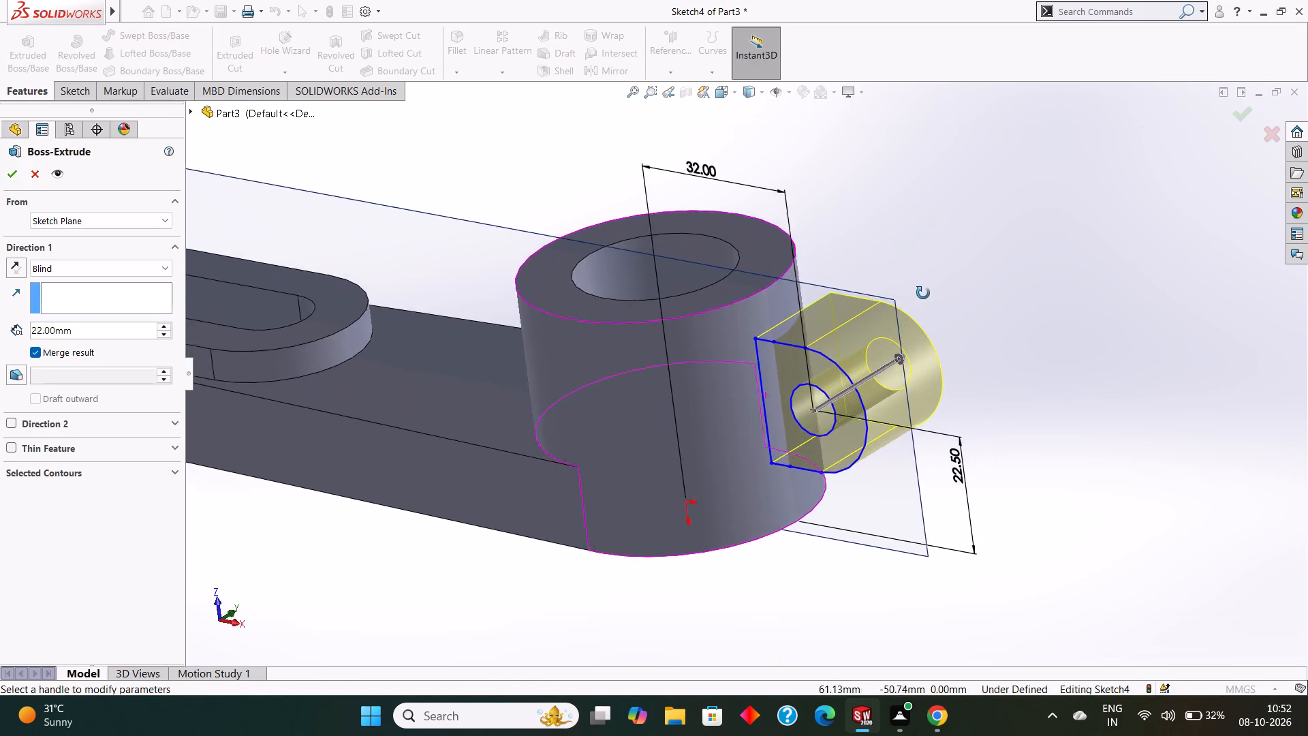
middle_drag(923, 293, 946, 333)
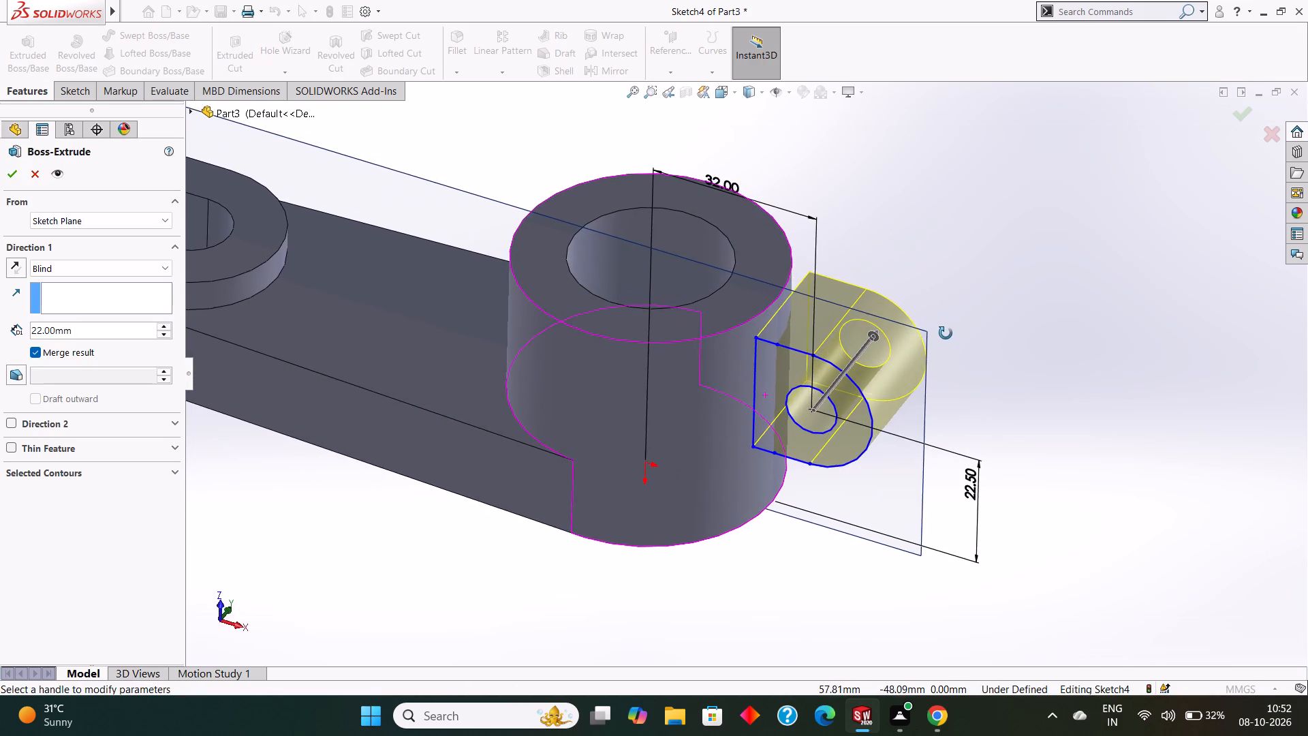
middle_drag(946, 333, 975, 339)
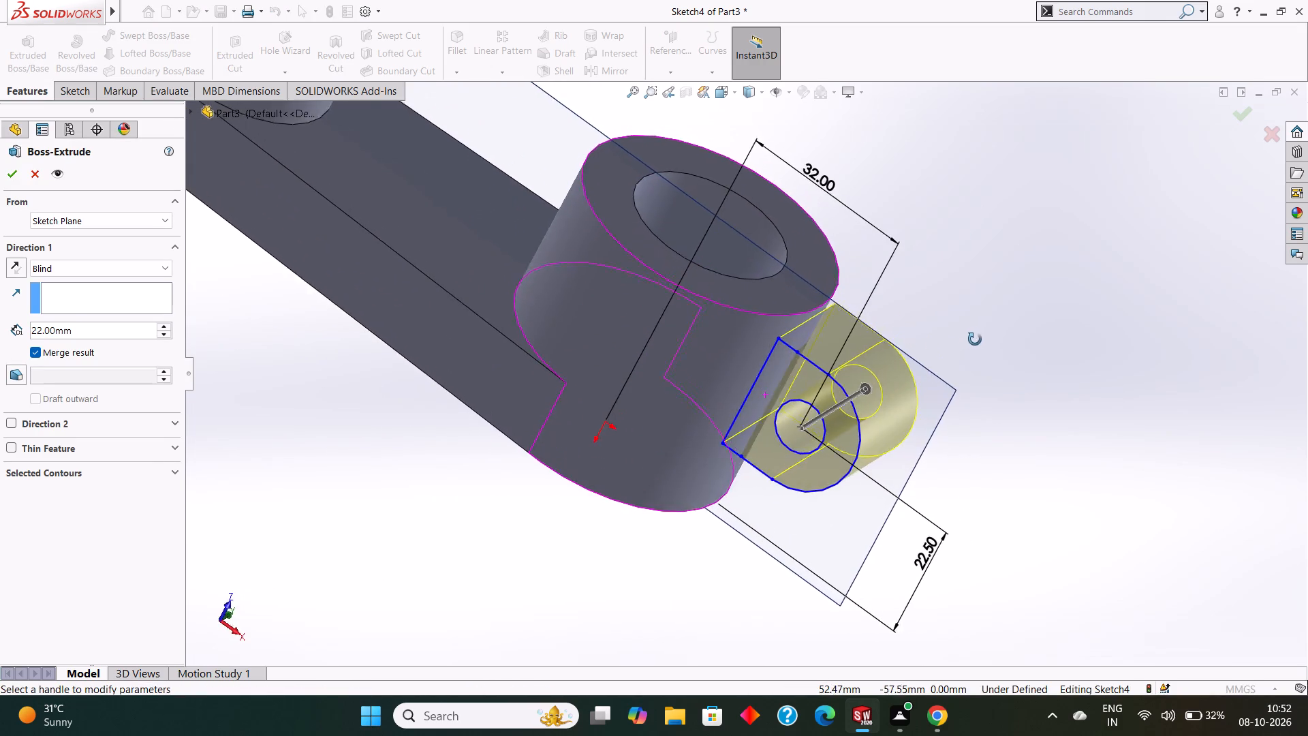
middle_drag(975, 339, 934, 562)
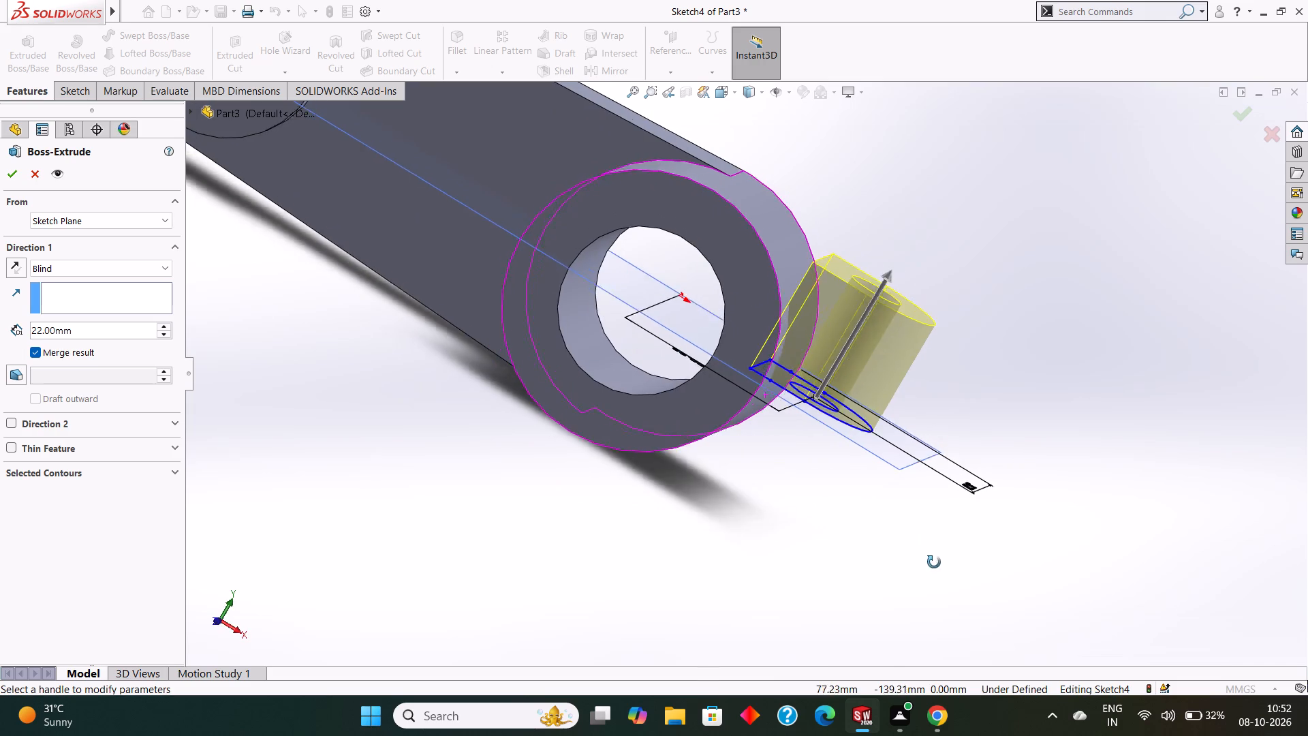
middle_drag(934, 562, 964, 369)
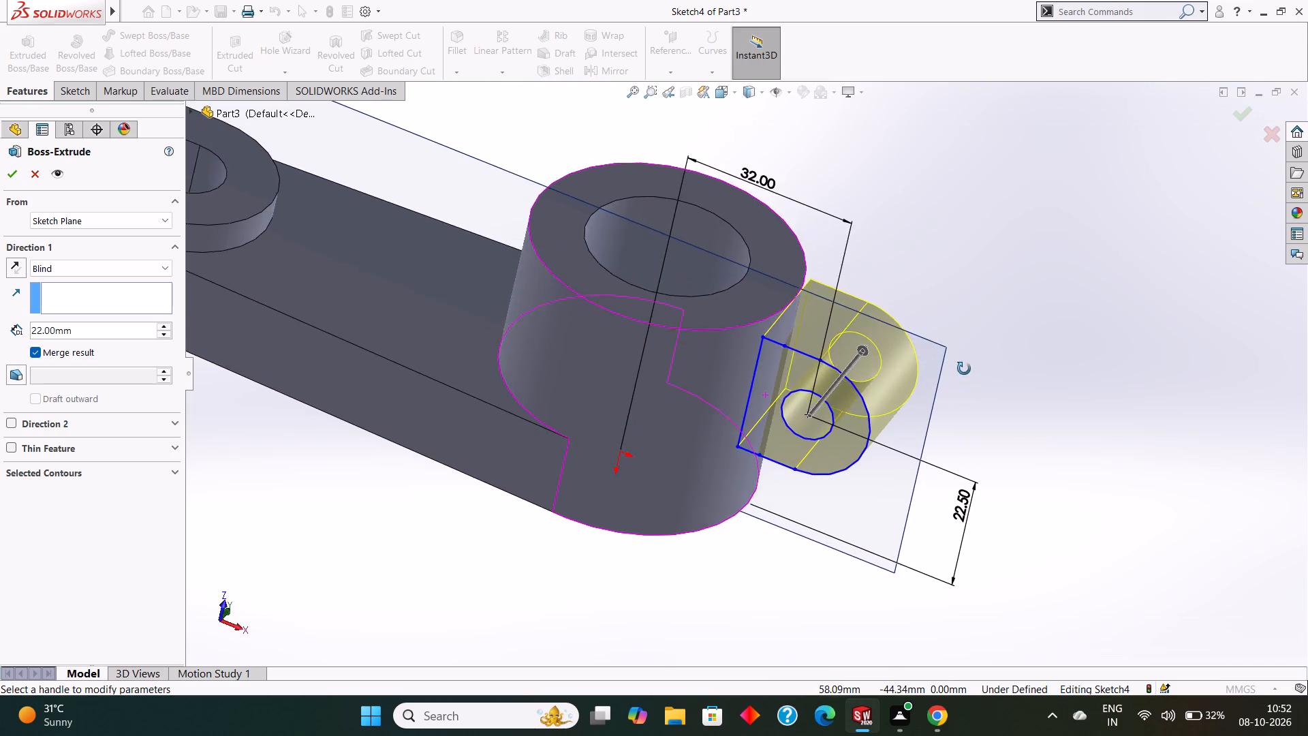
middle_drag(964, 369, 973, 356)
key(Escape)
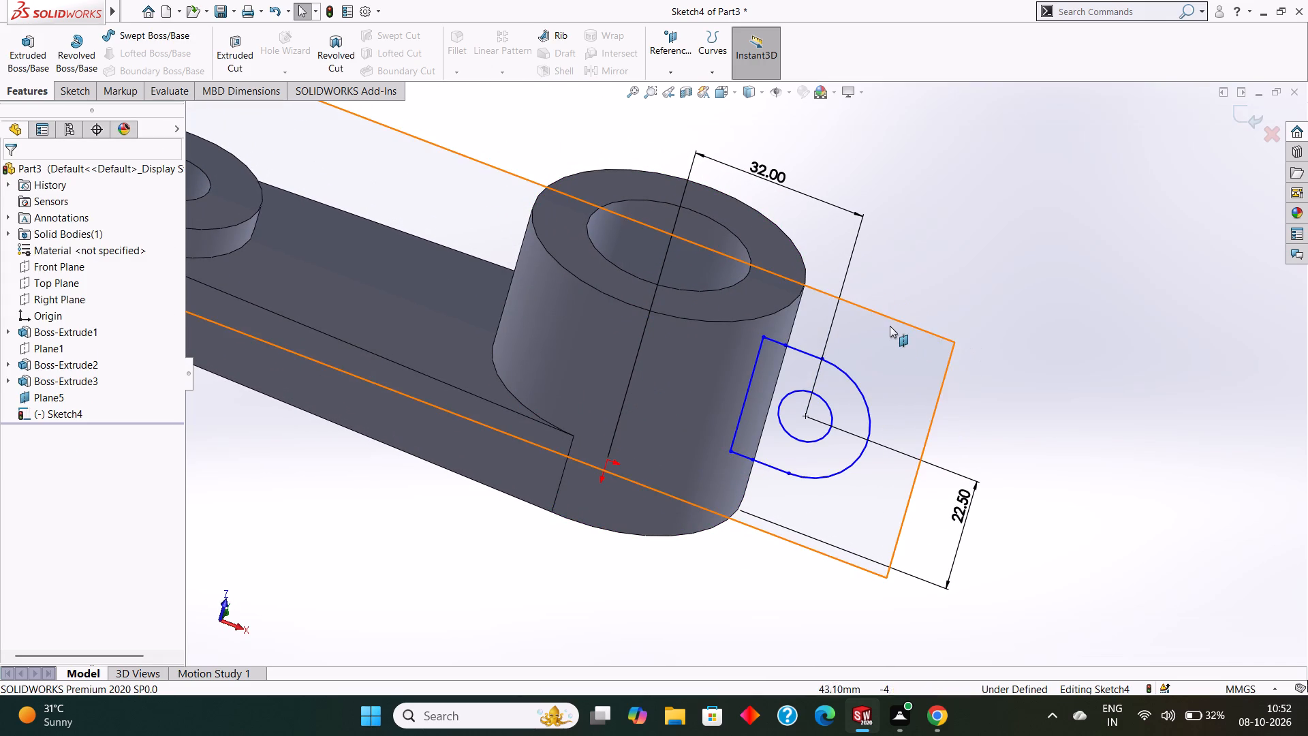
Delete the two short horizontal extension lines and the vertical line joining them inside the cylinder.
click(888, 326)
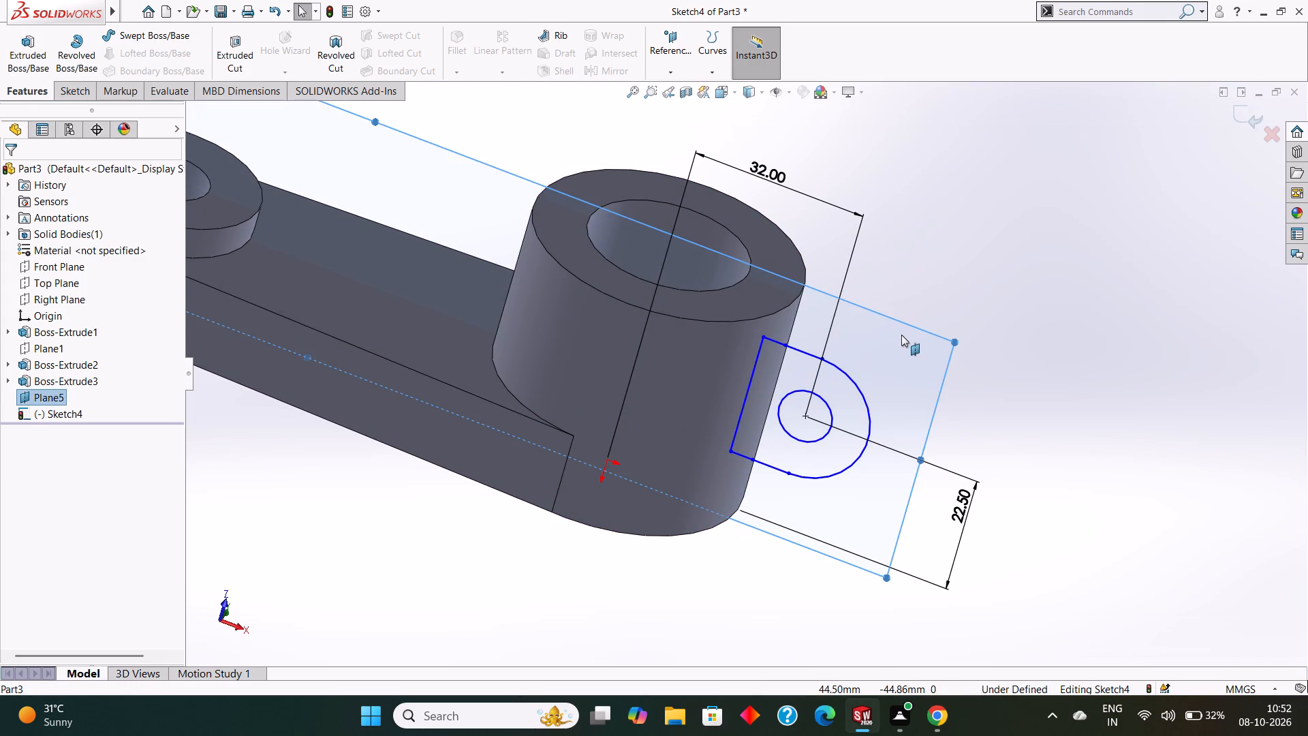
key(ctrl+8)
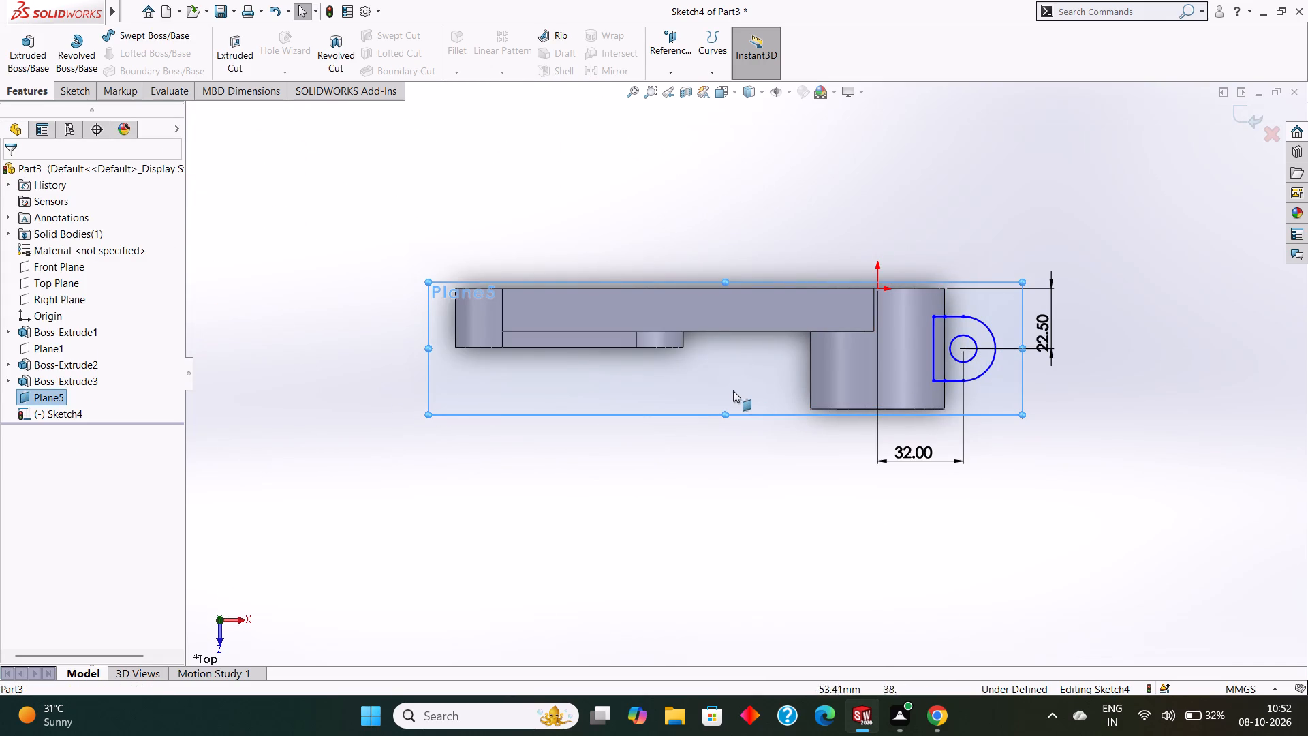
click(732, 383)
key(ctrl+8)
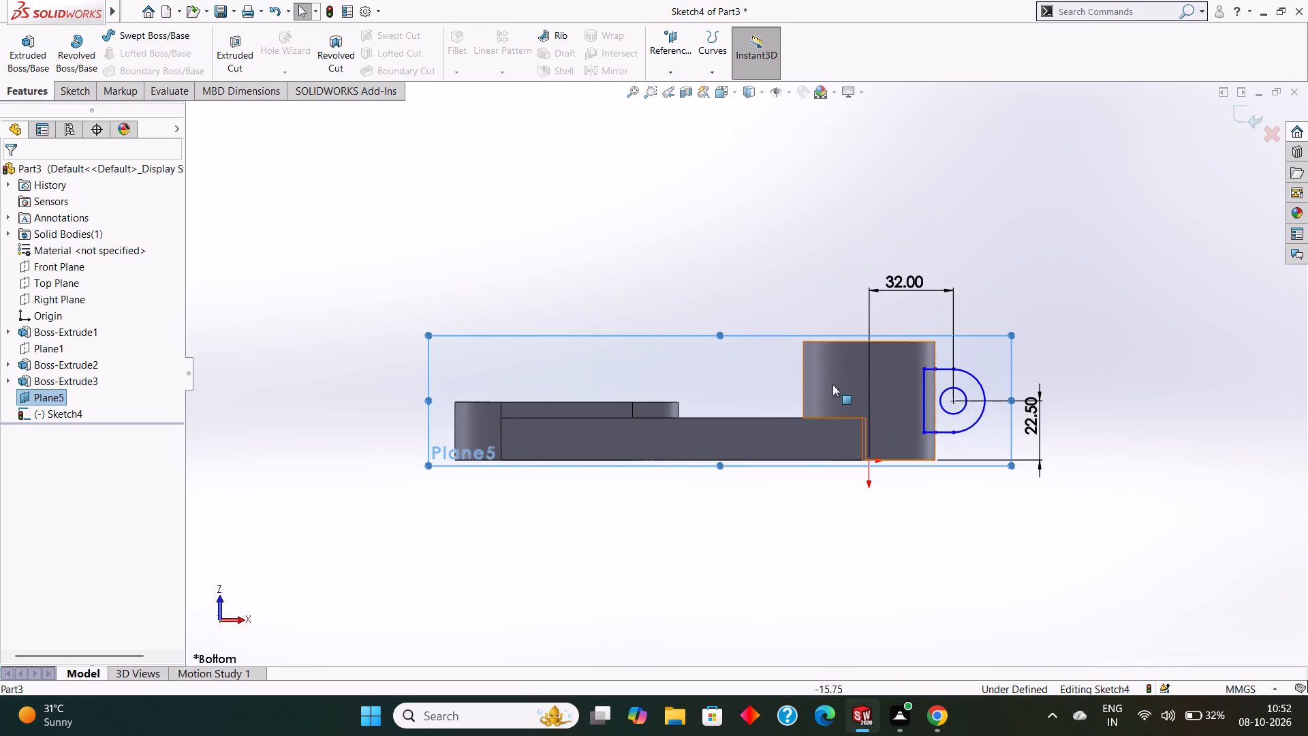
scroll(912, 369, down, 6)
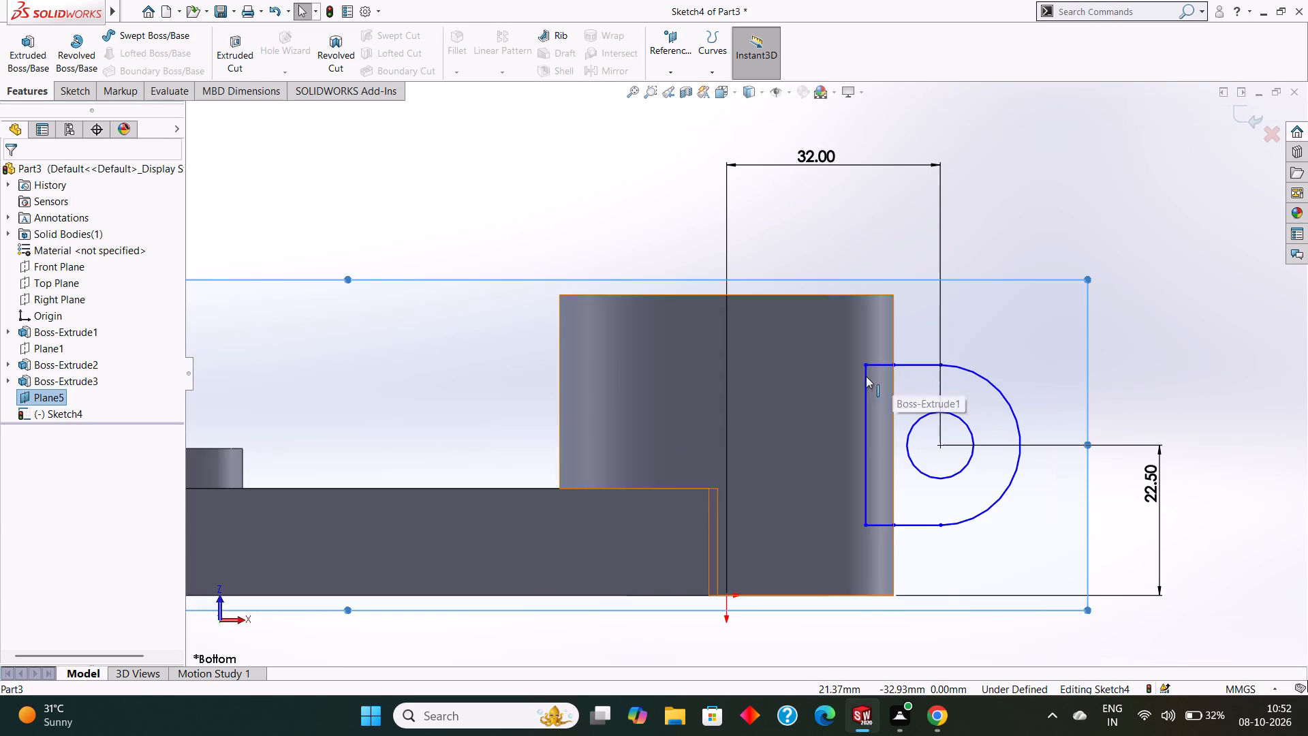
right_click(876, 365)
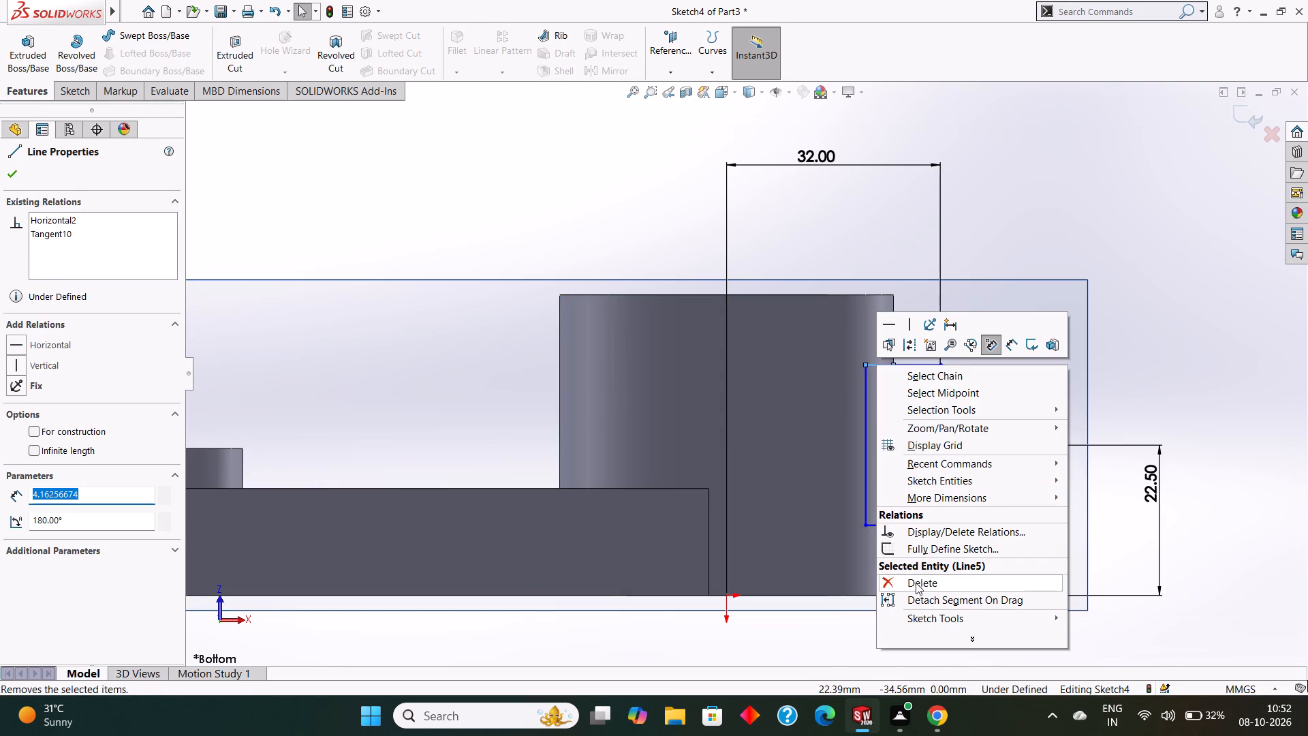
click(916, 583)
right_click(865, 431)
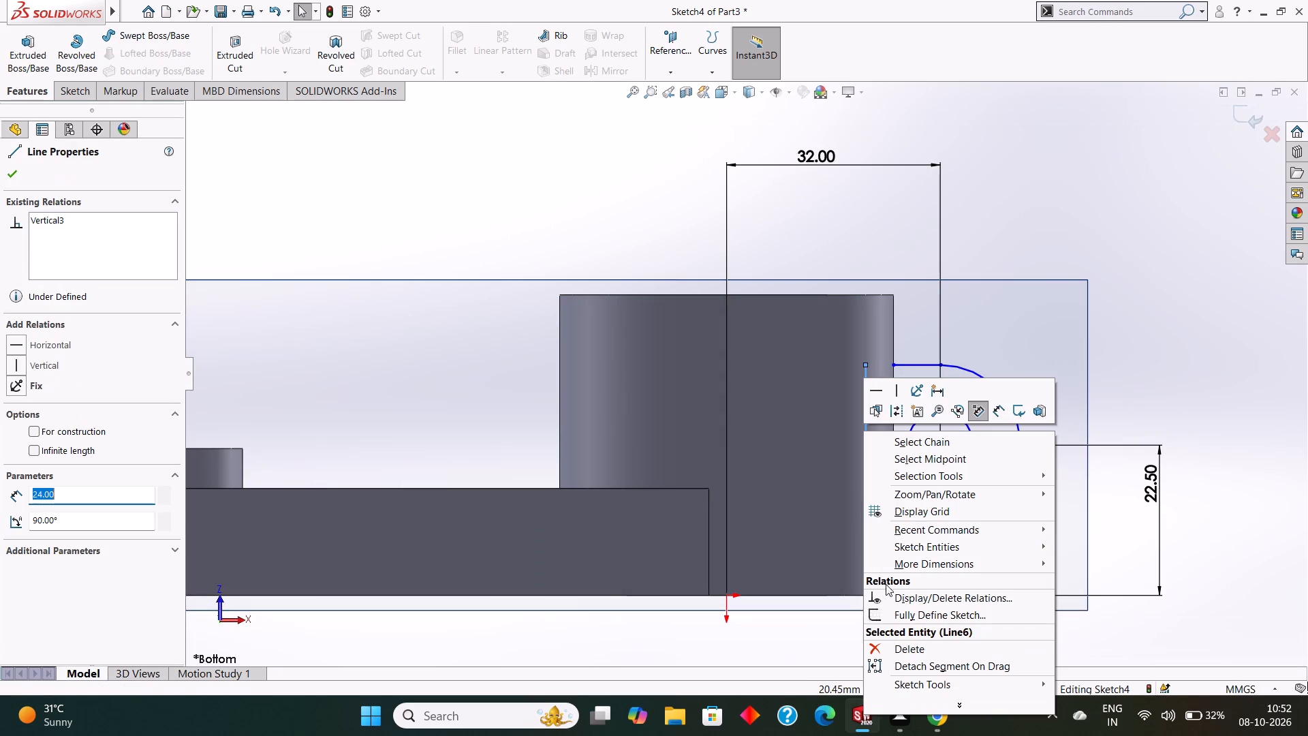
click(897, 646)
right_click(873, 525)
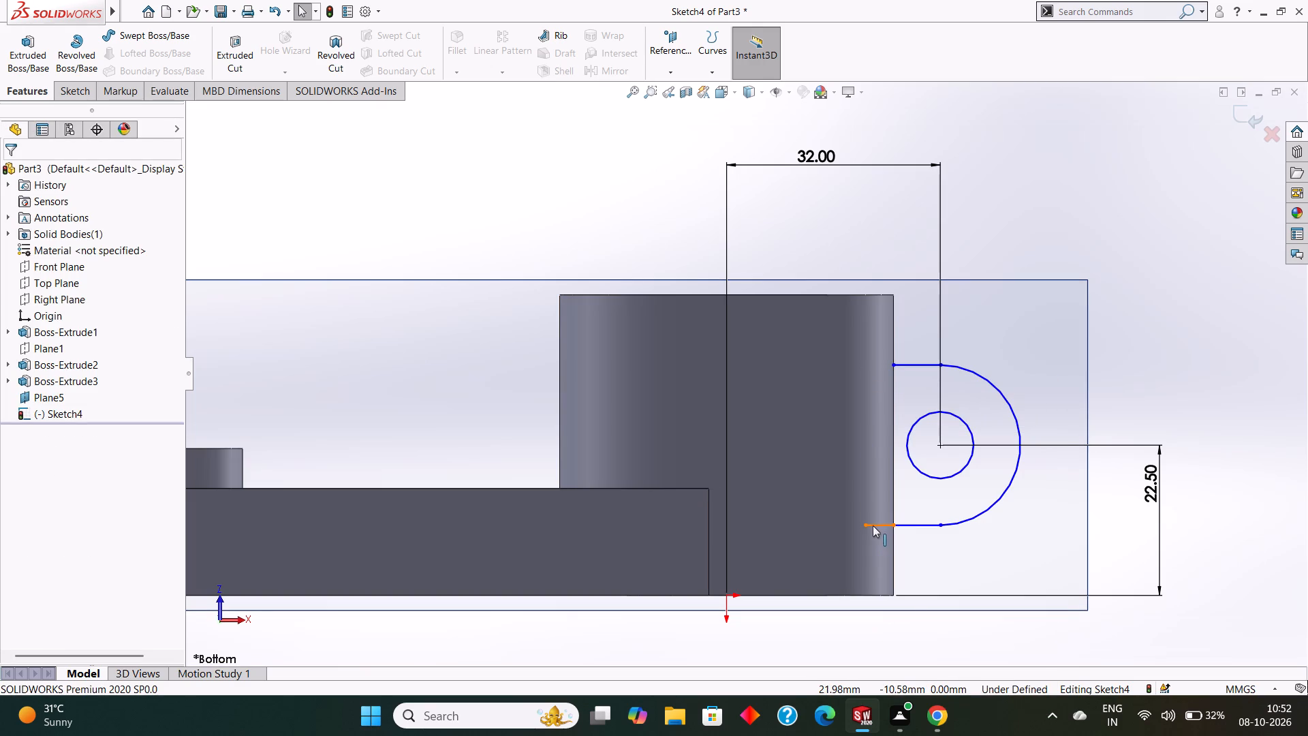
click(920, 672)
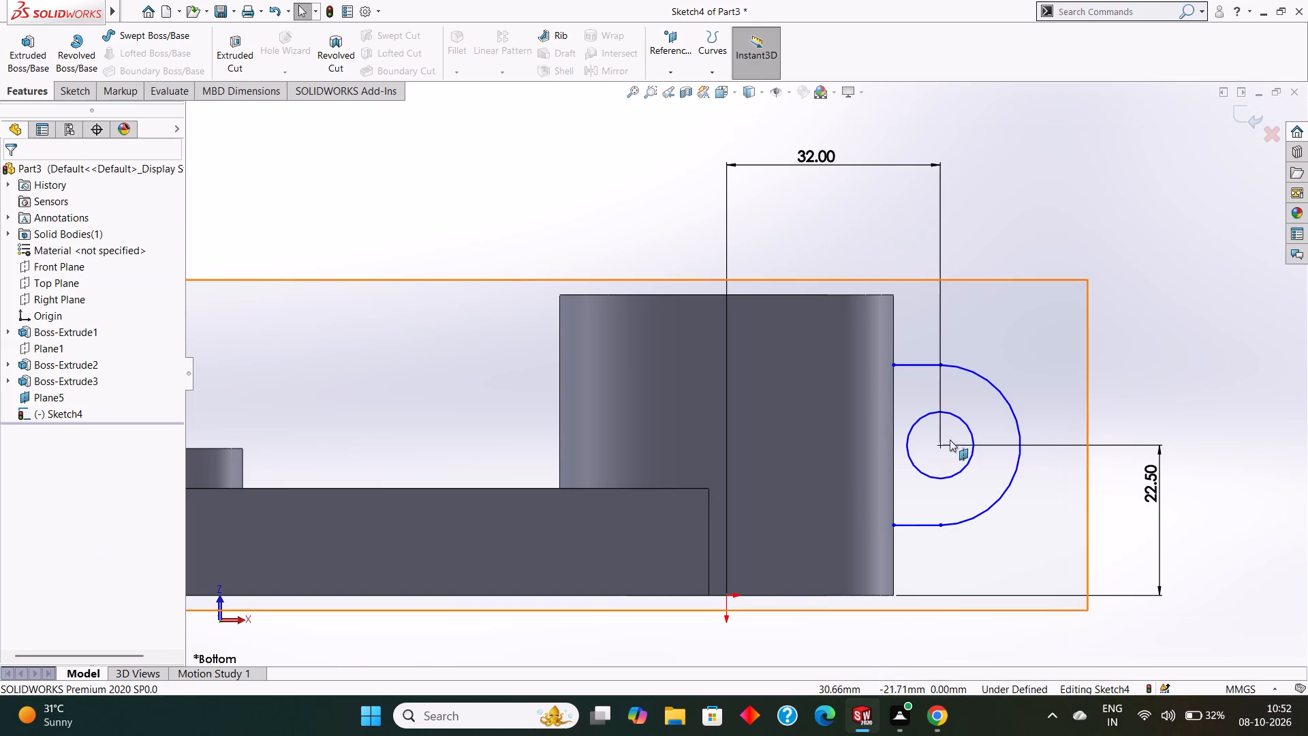
Close the lug profile about 8 mm inside the cylinder with two horizontal lines joined by a 24 mm vertical line.
click(86, 88)
click(128, 34)
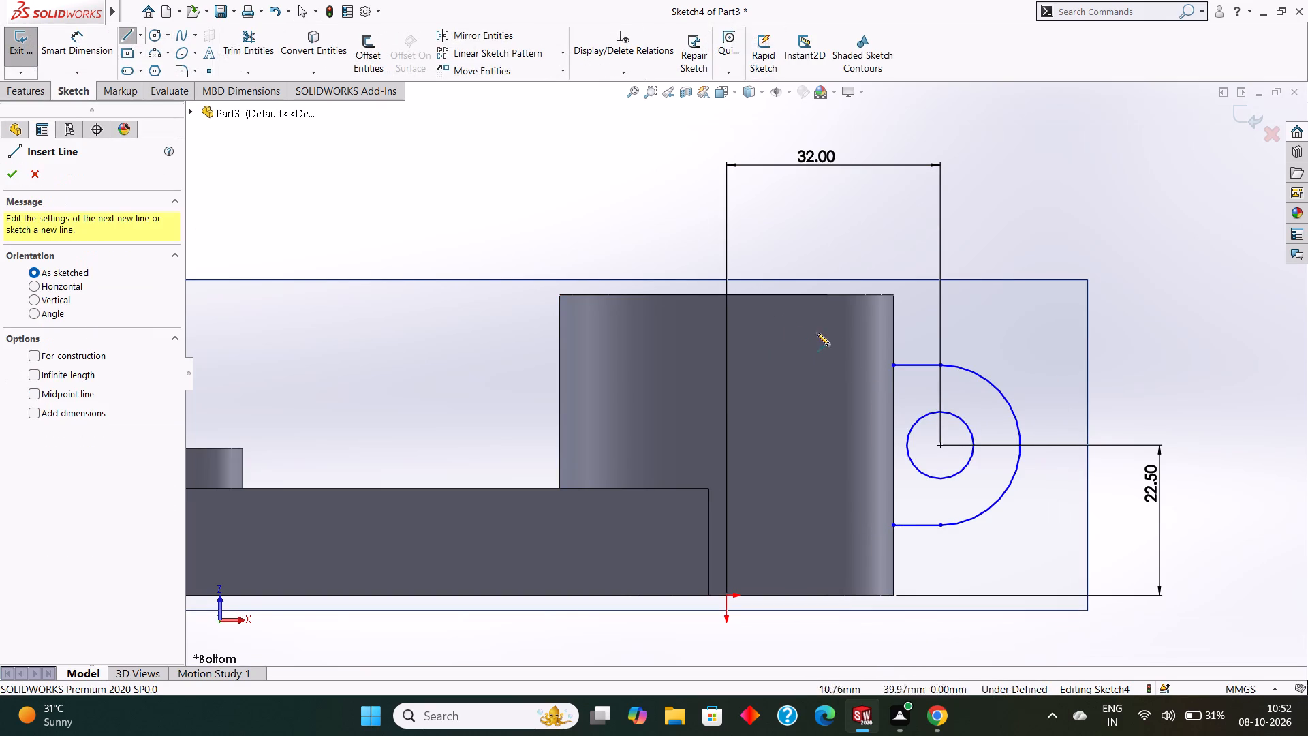
drag(894, 363, 888, 364)
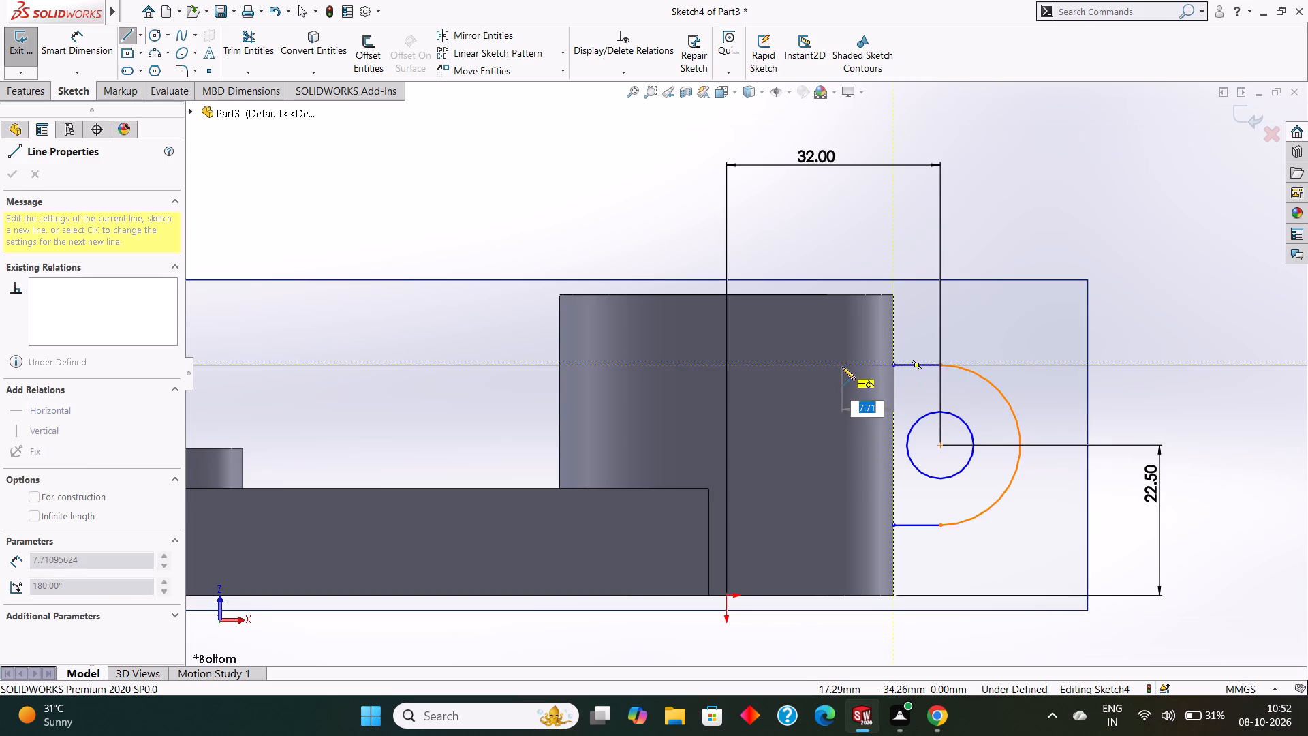
click(838, 366)
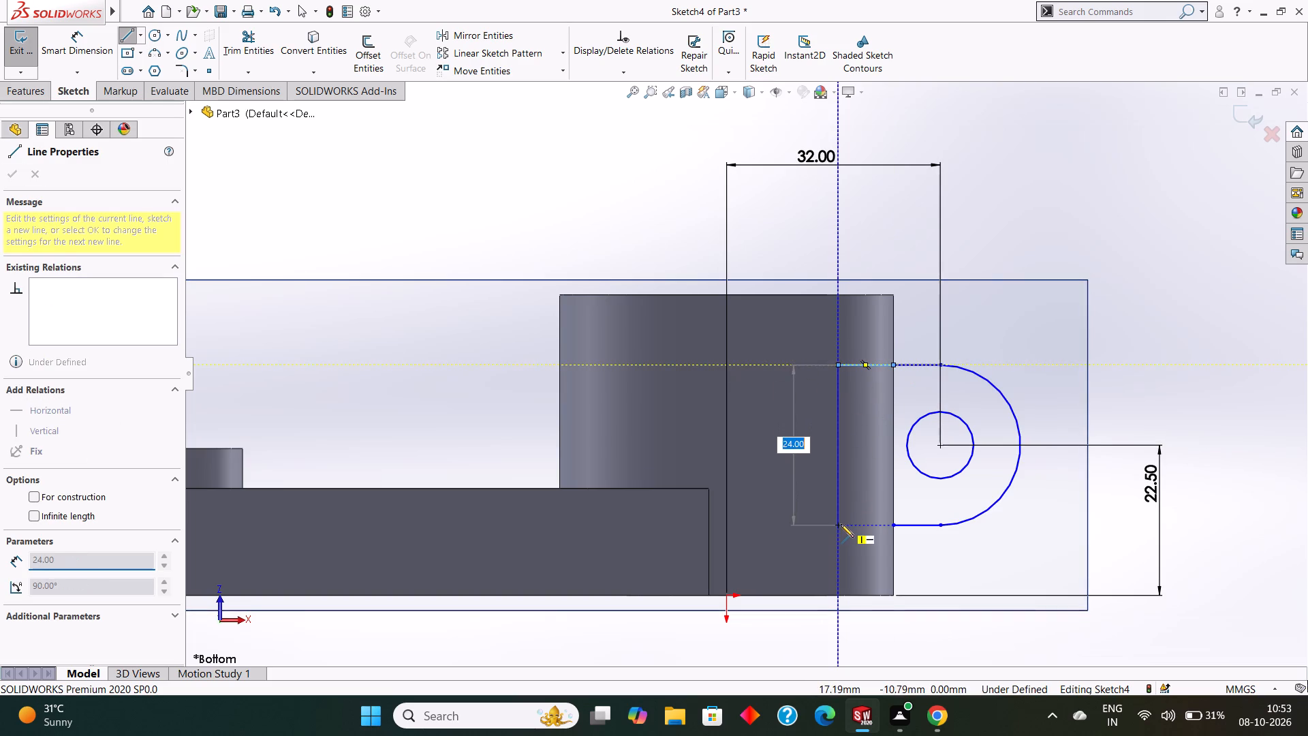
click(839, 525)
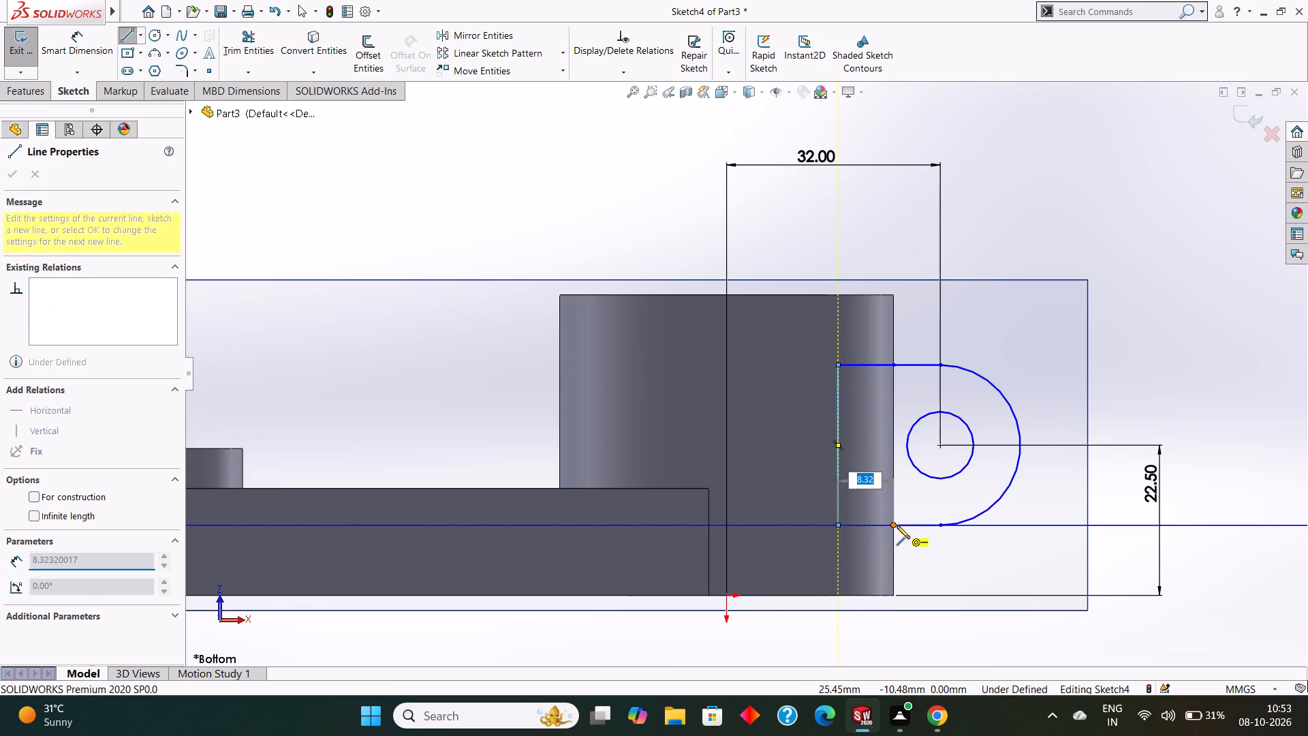
click(897, 525)
key(Escape)
key(Escape)
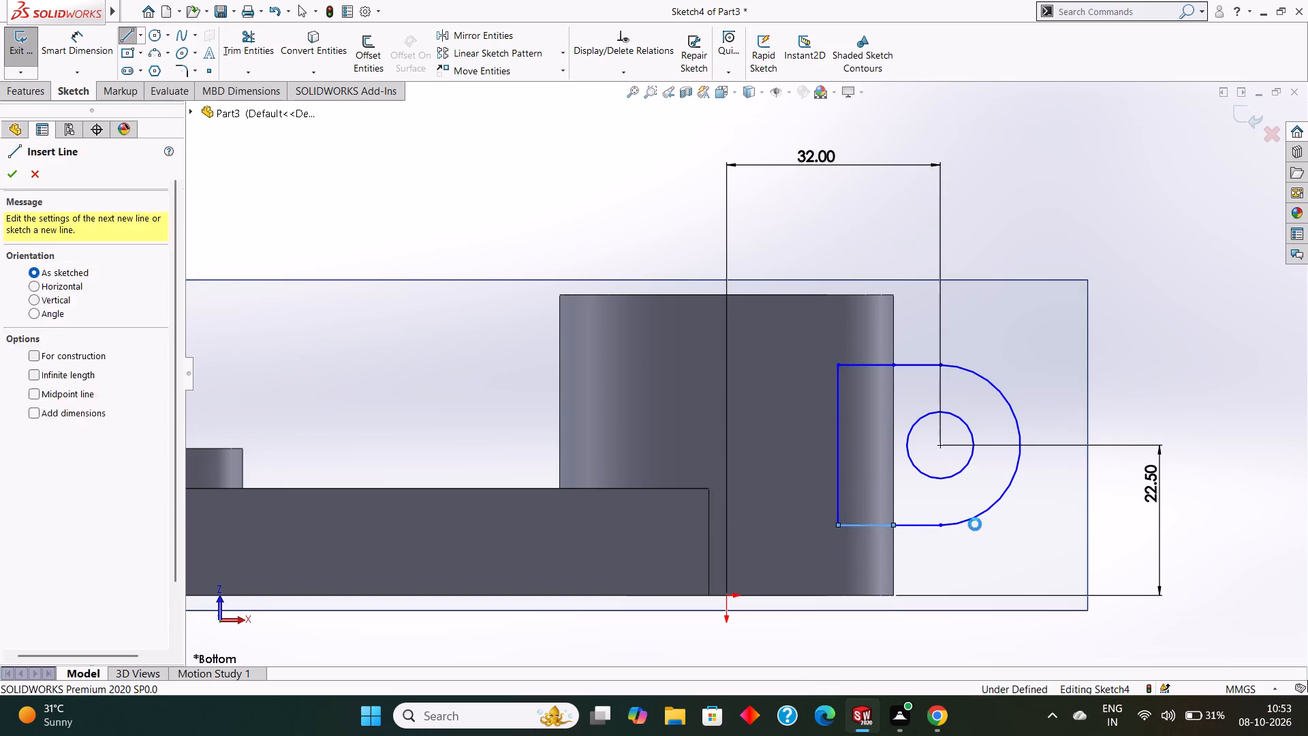
Extrude the closed lug profile as a 22 mm boss using the Mid Plane end condition, with the result merged.
click(21, 97)
click(29, 57)
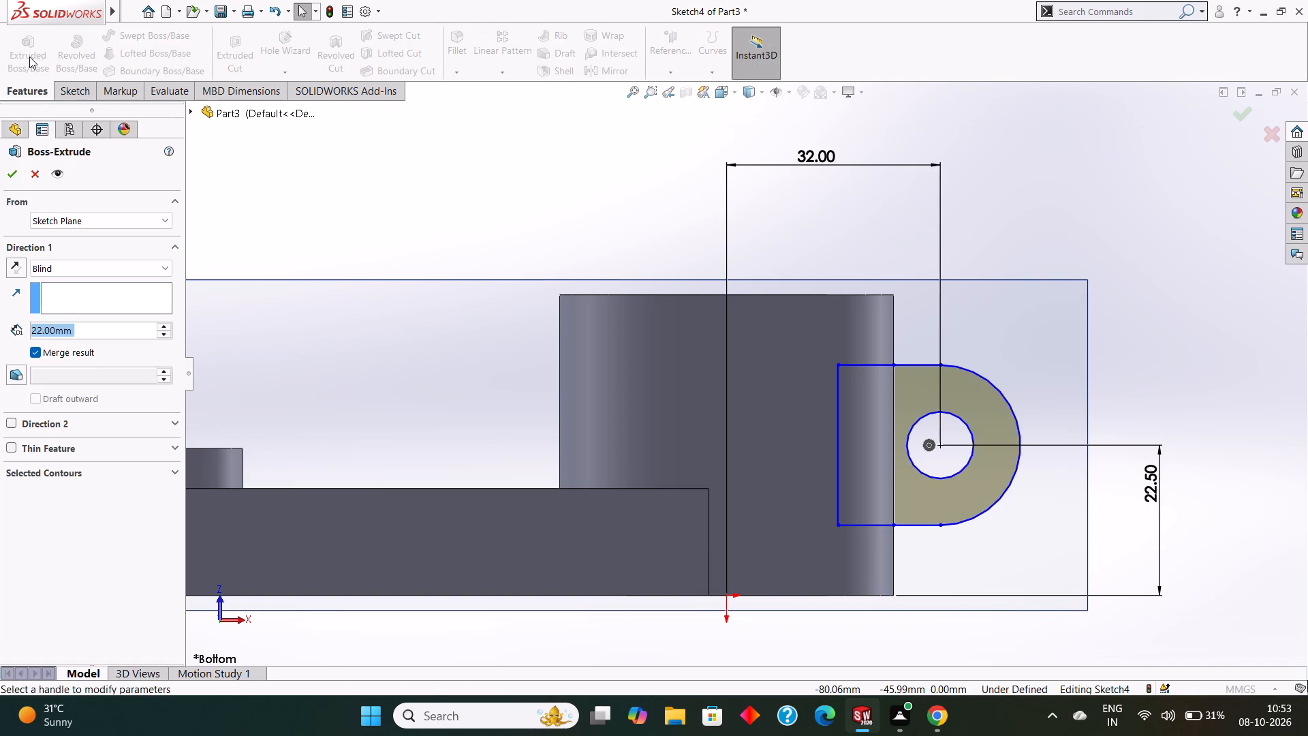
scroll(955, 186, up, 3)
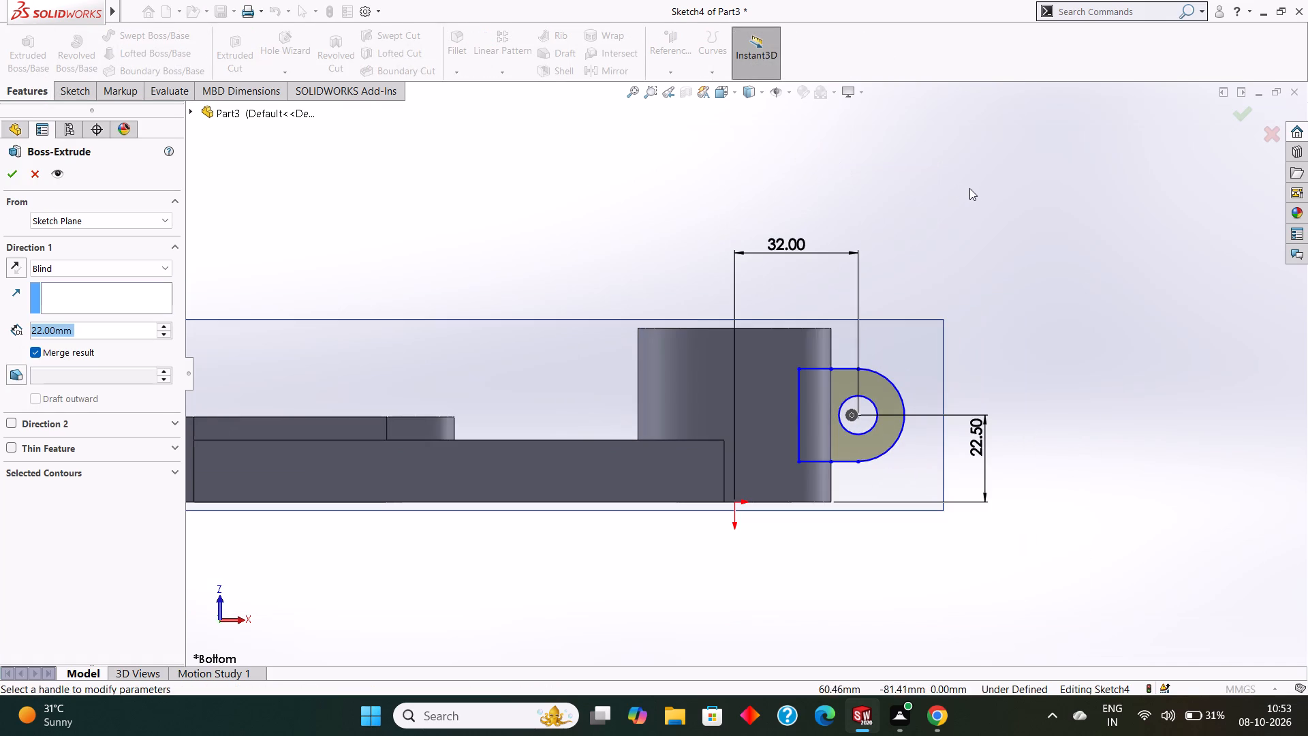
middle_drag(972, 192, 971, 419)
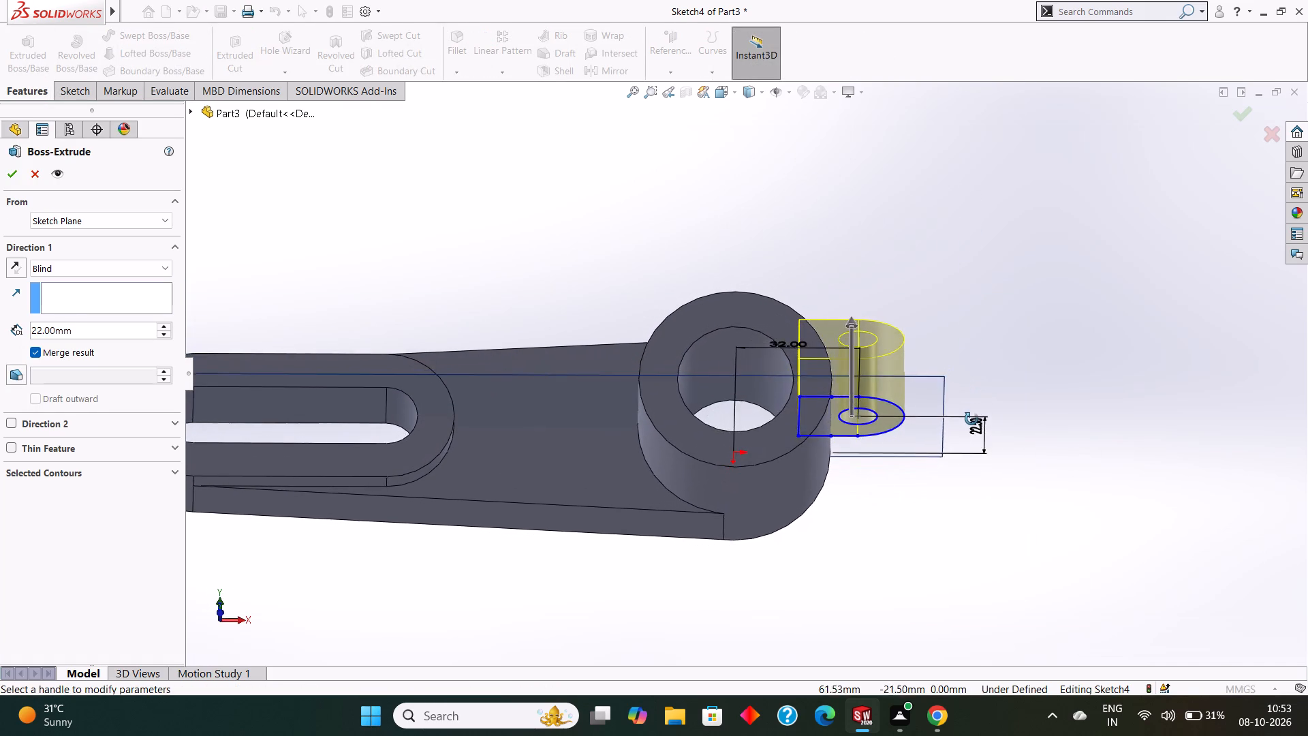
middle_drag(971, 419, 955, 440)
middle_drag(899, 249, 909, 314)
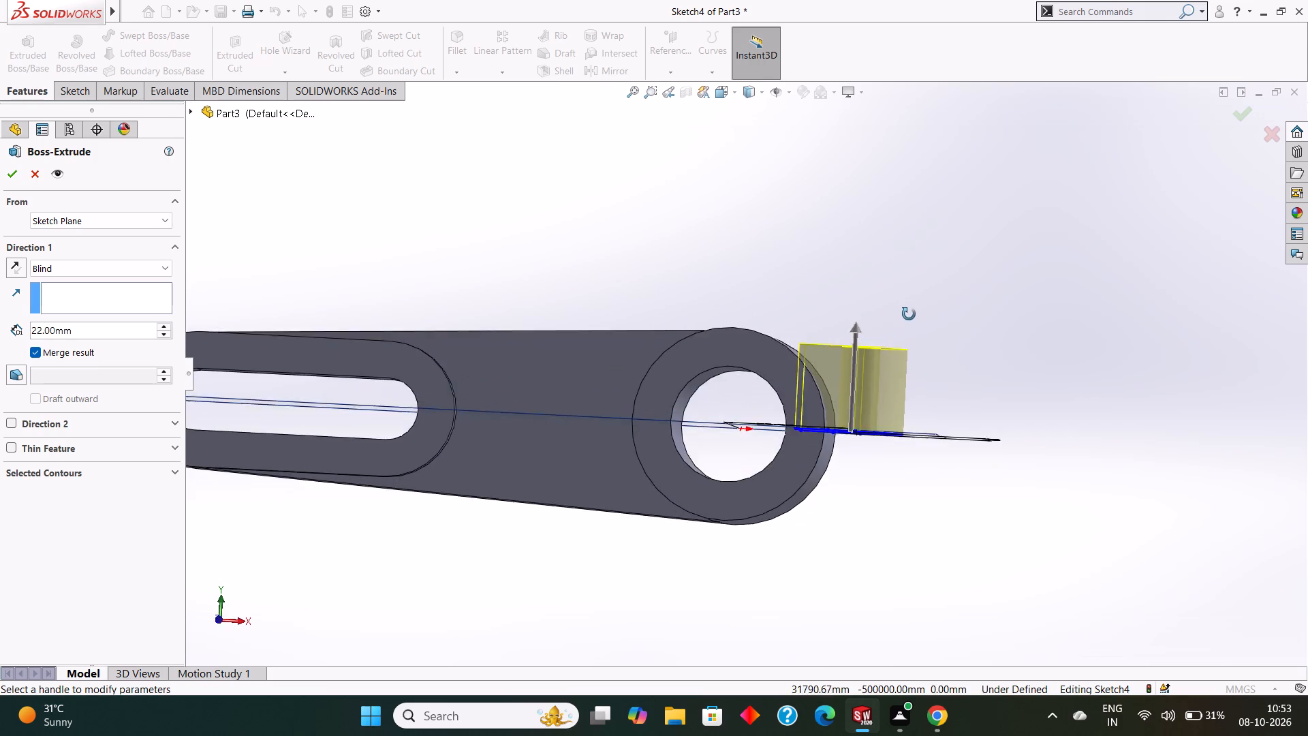
middle_drag(909, 314, 899, 239)
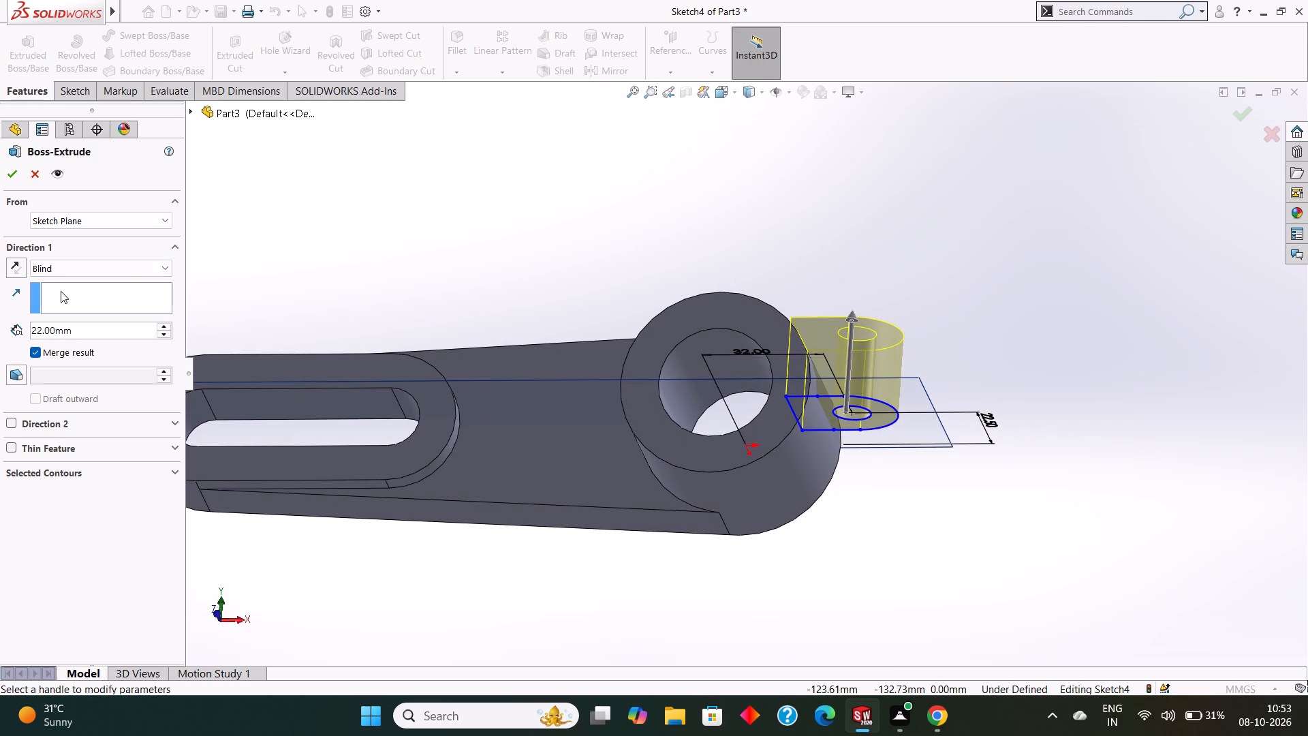
click(63, 269)
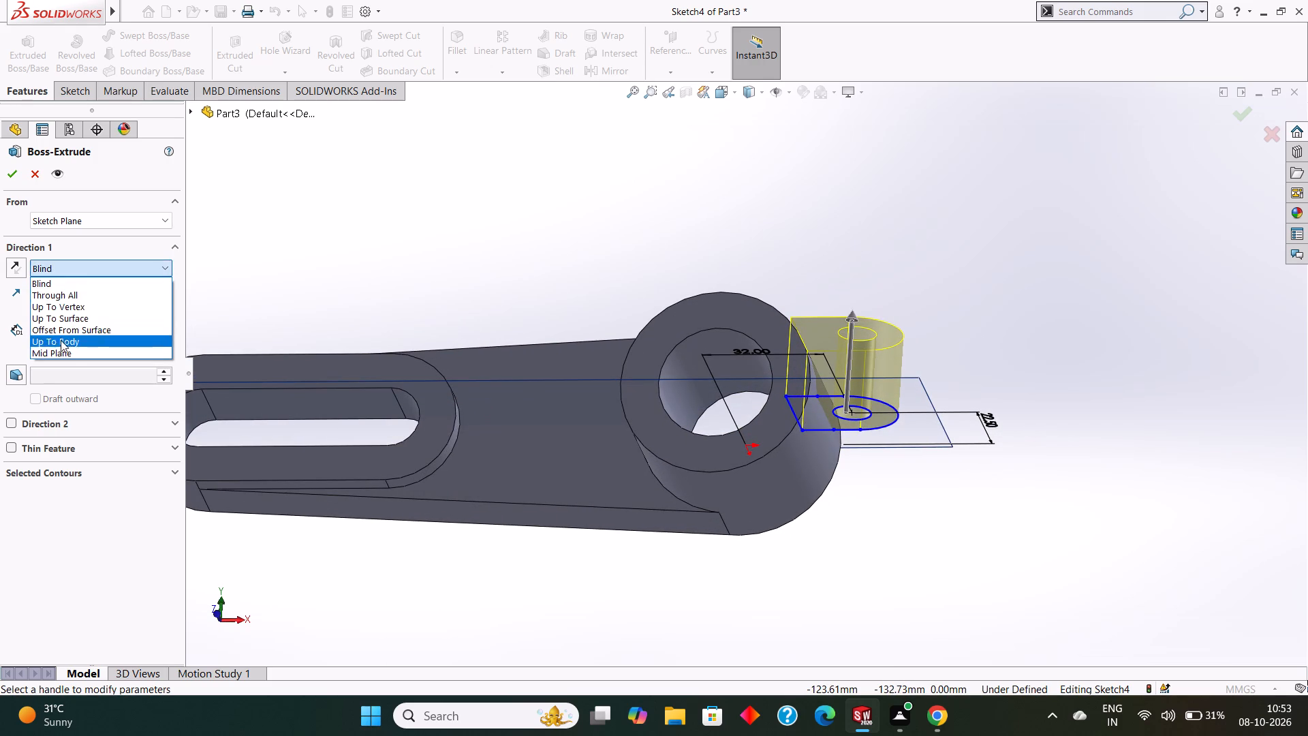
click(63, 350)
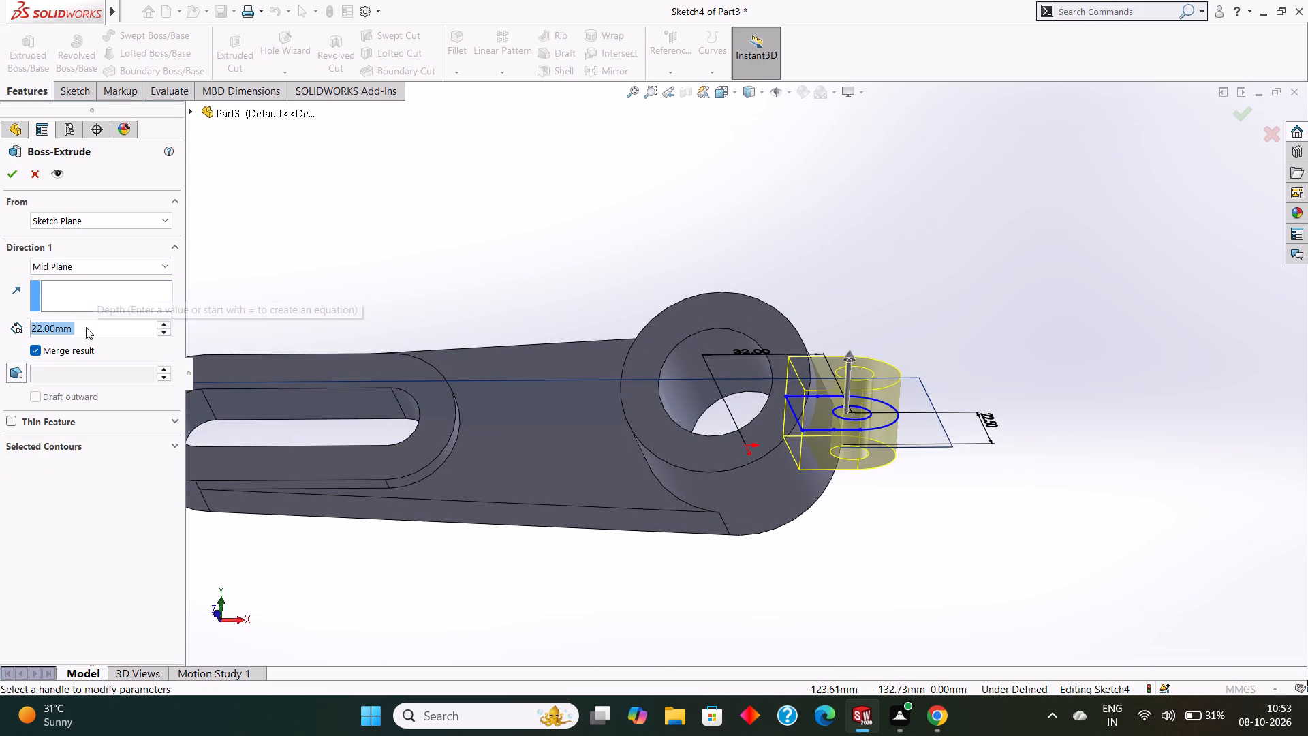
click(6, 177)
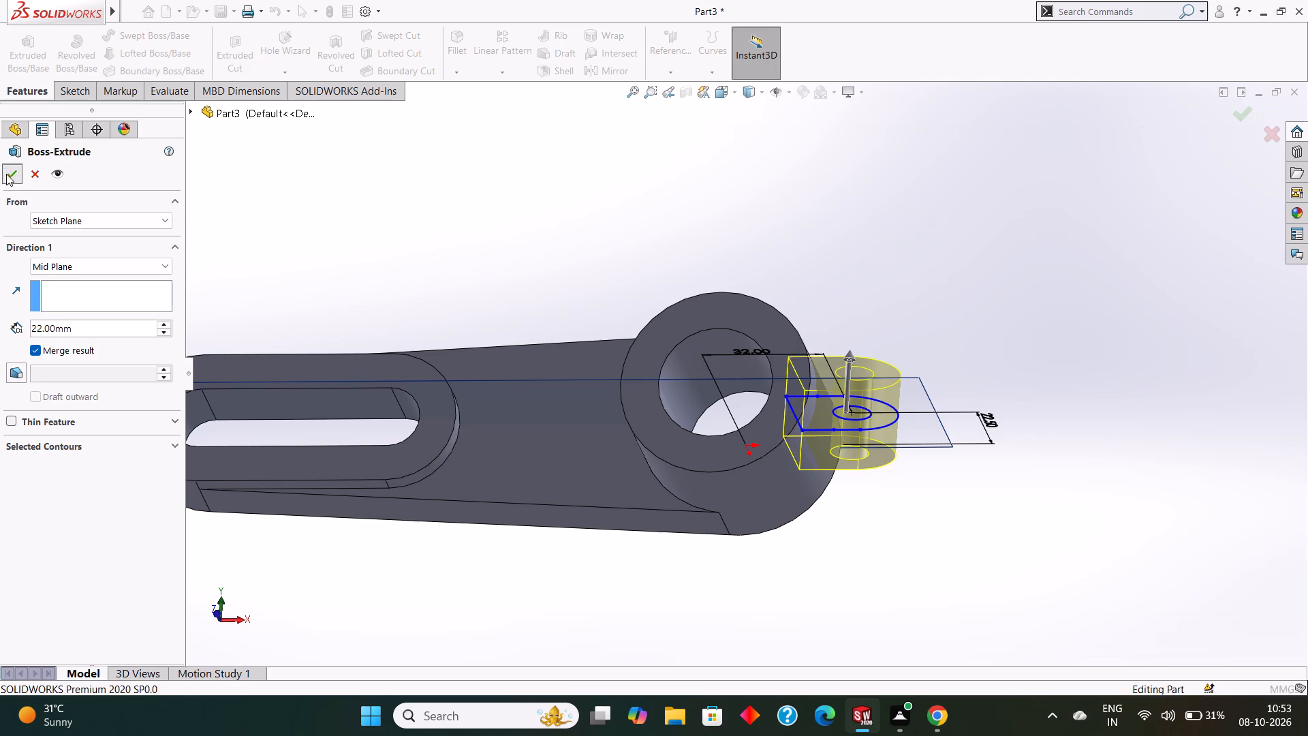
click(834, 172)
Hide Plane5, the reference plane running through the lug and arm.
scroll(952, 363, up, 2)
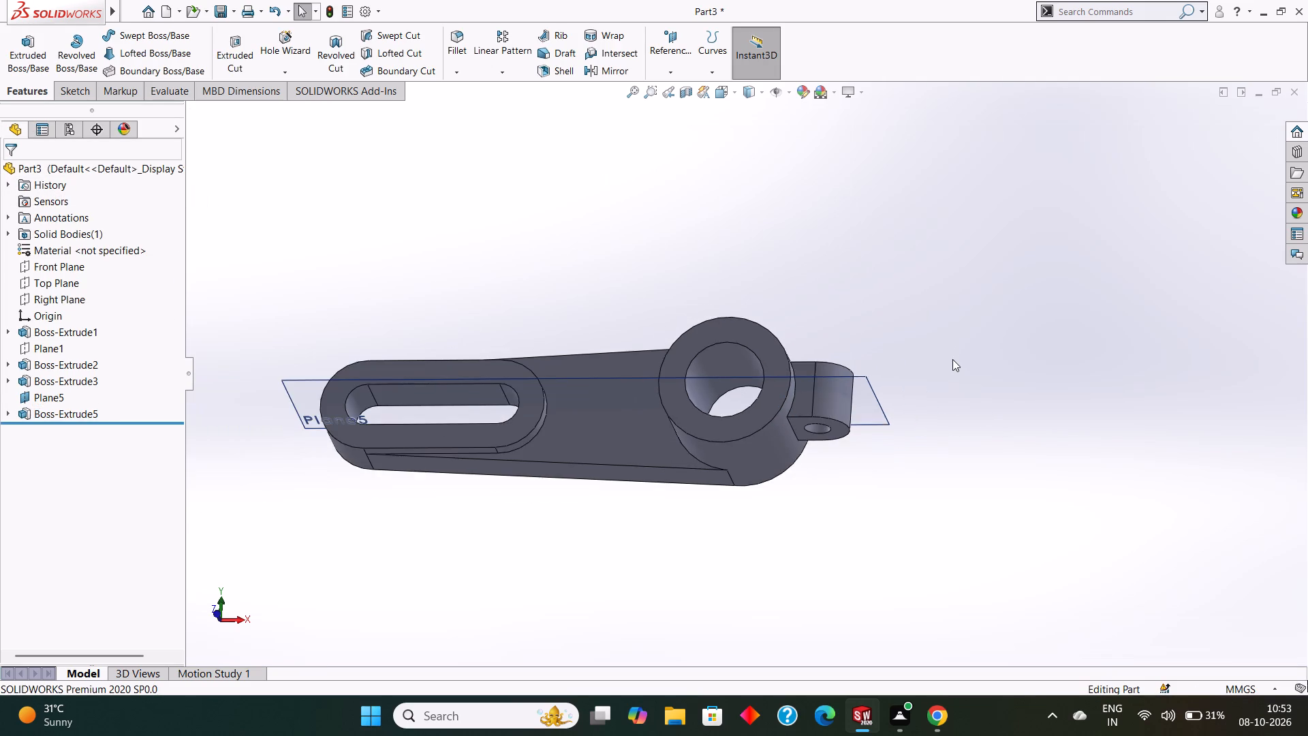
scroll(946, 369, up, 2)
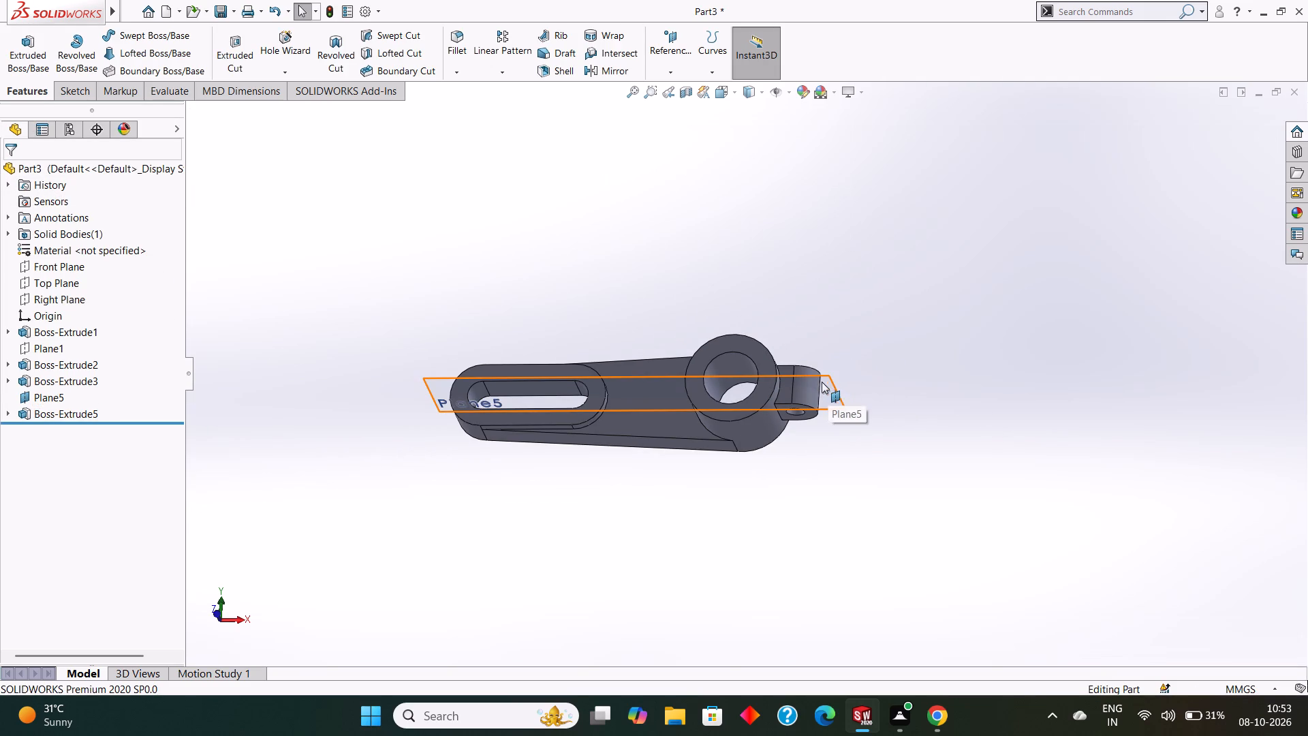
middle_drag(920, 357, 938, 356)
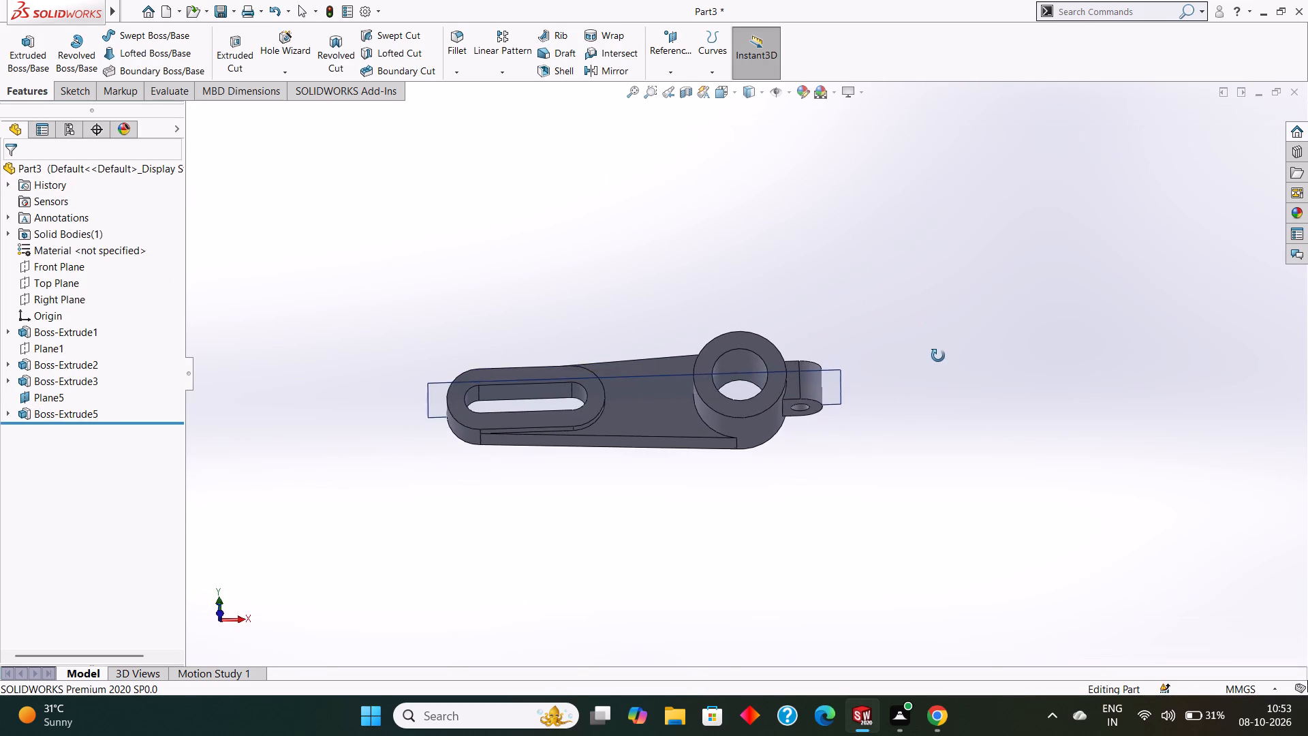
middle_drag(938, 356, 938, 359)
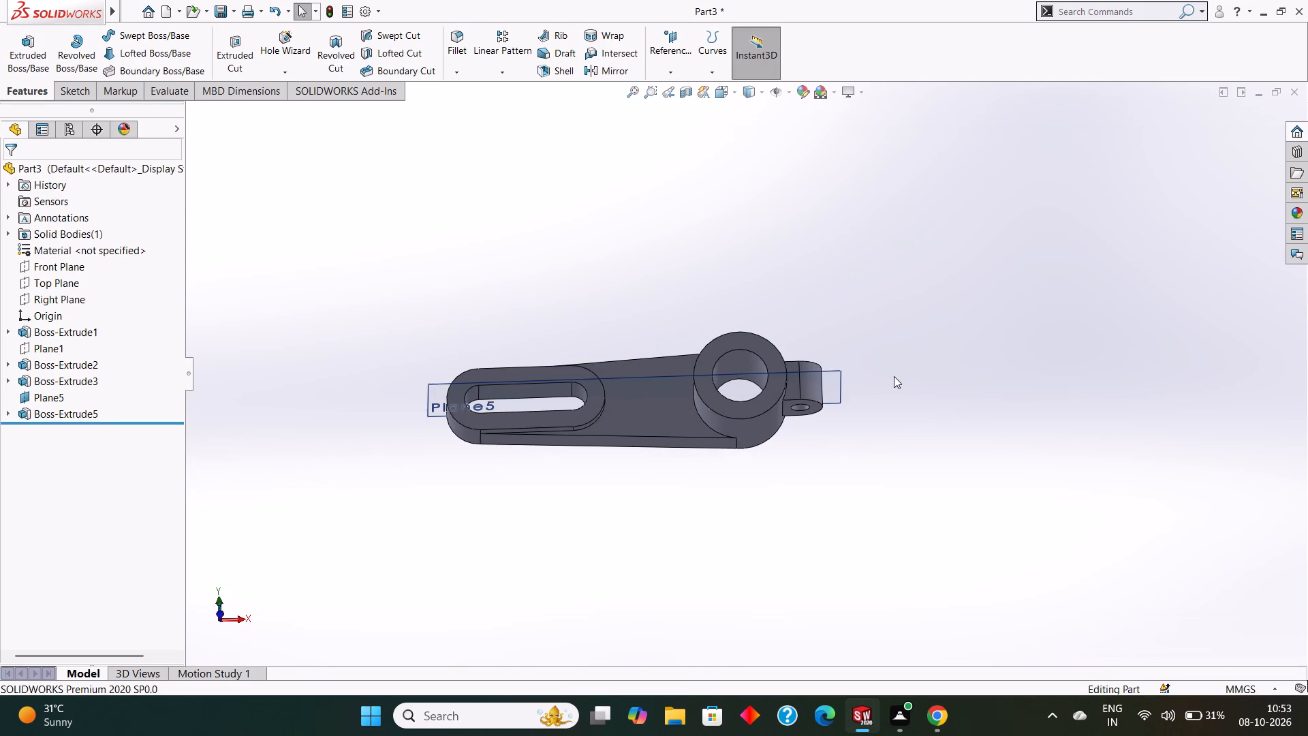
middle_drag(894, 377, 891, 334)
middle_click(892, 354)
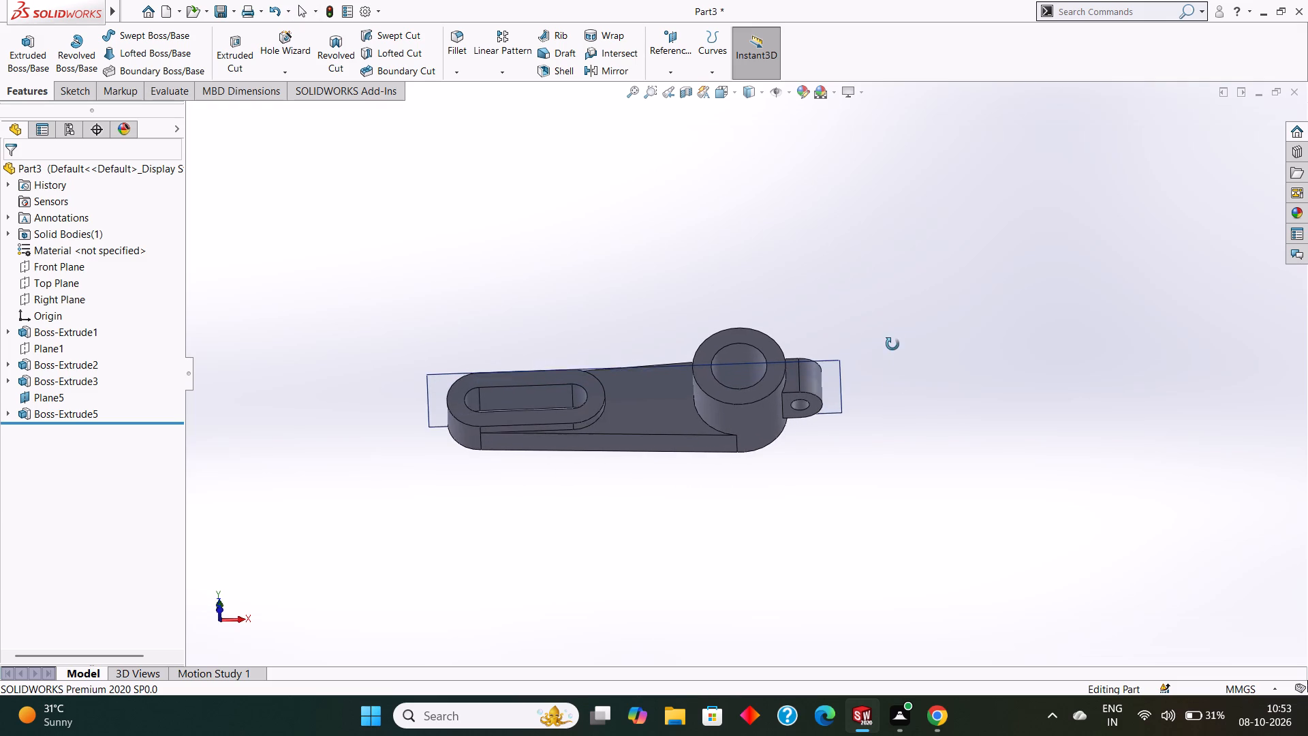
right_click(830, 363)
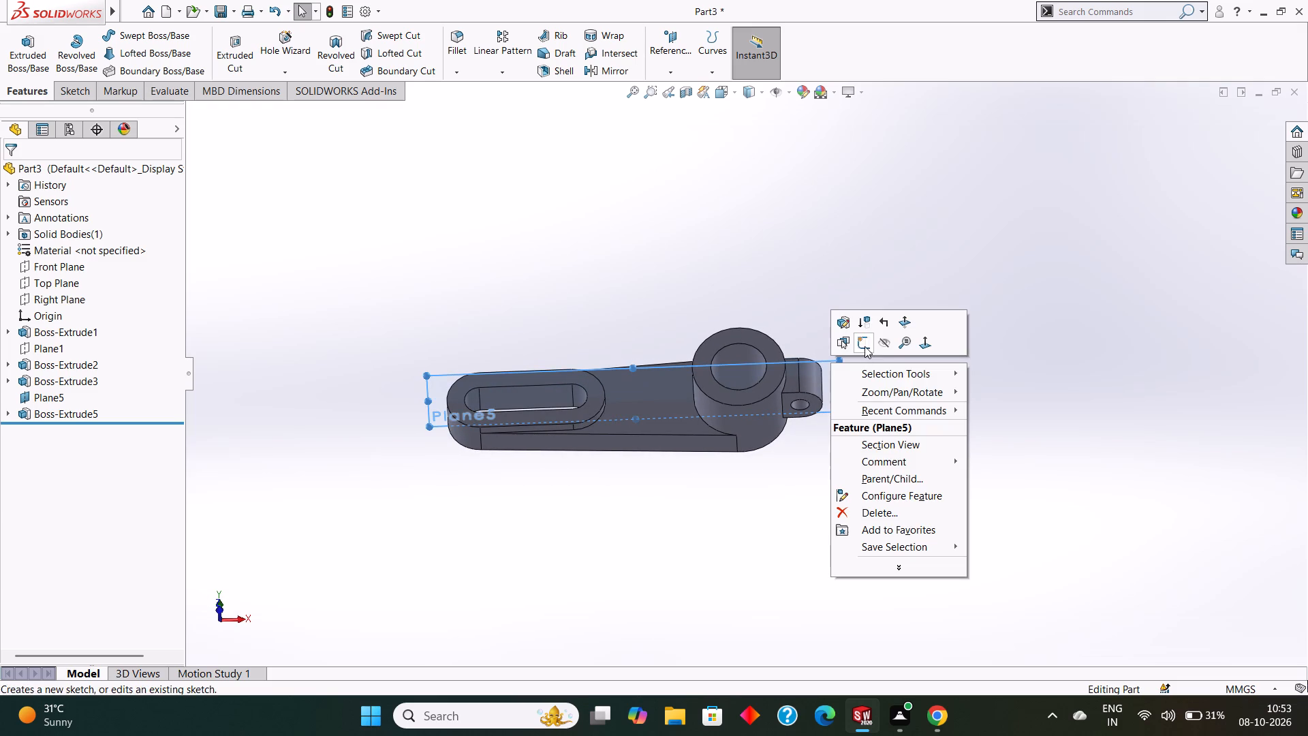
click(886, 343)
Start a new sketch on the lug's flat face next to the cylinder, viewed normal to that face.
middle_drag(874, 371, 884, 412)
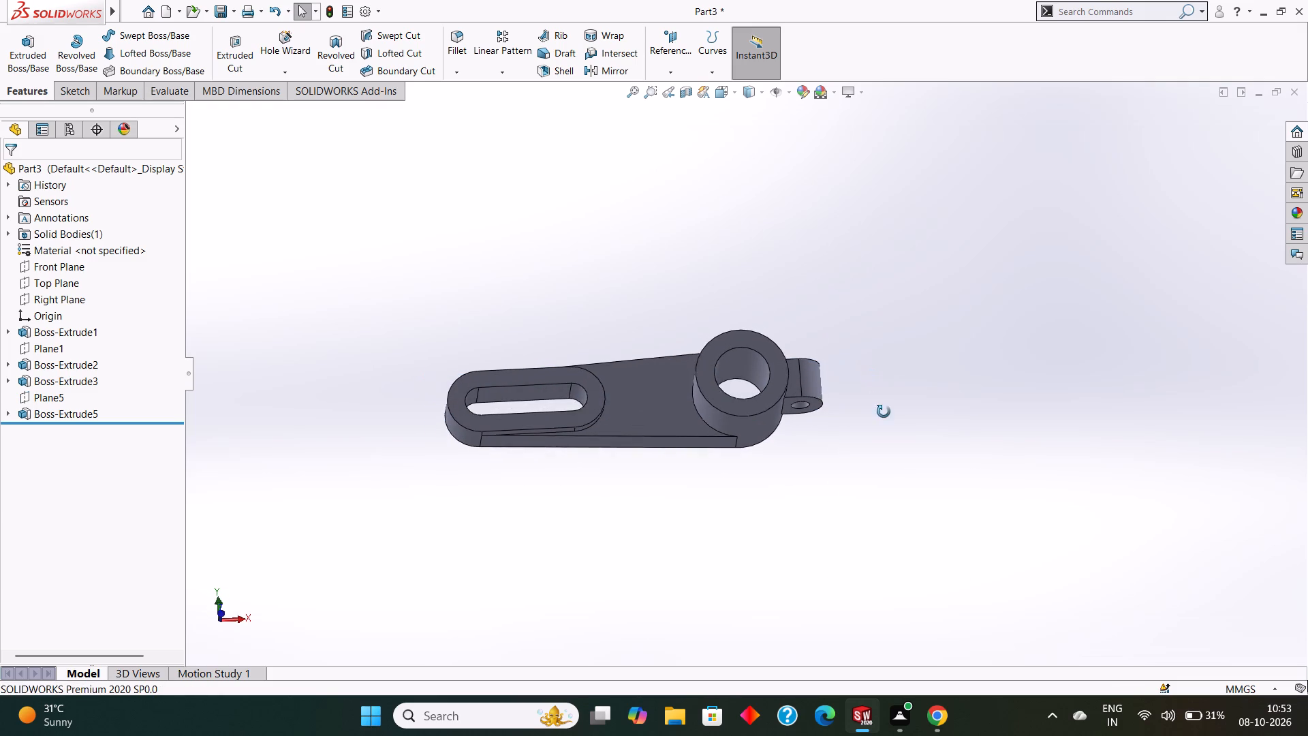
middle_drag(884, 412, 883, 412)
scroll(794, 371, down, 9)
click(749, 380)
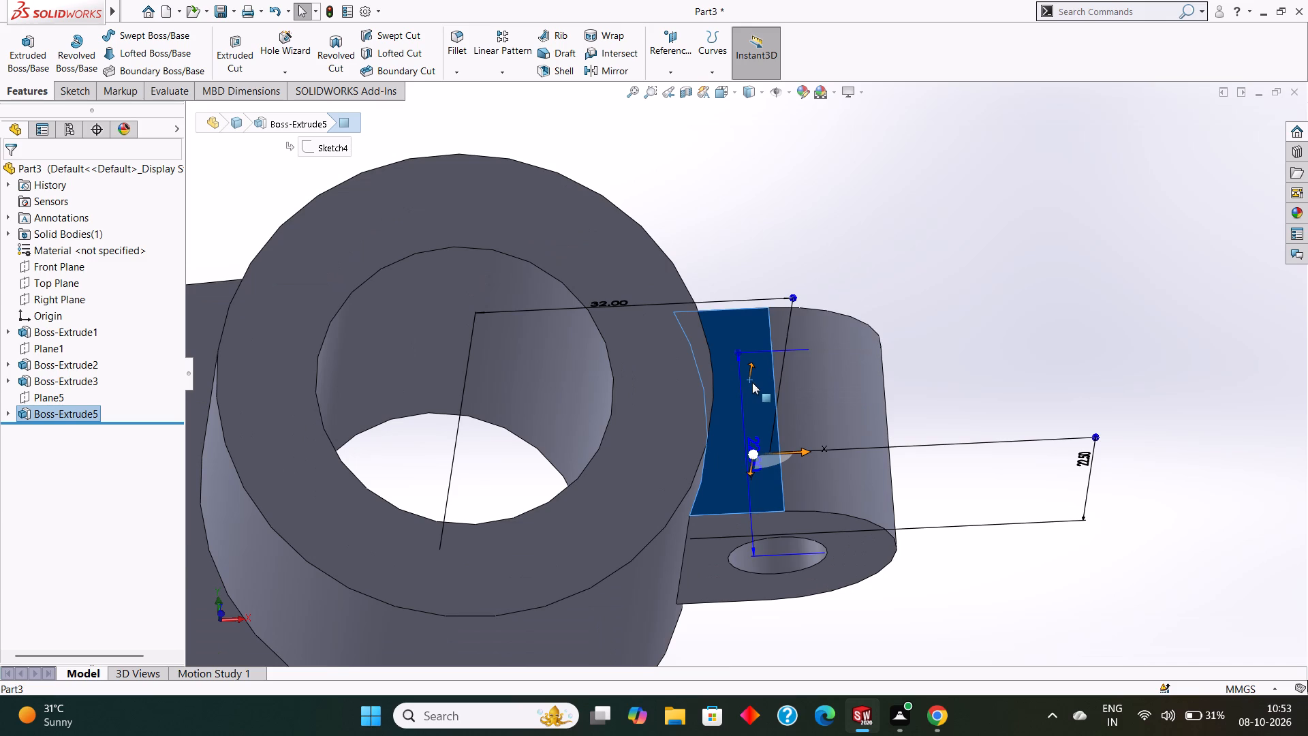
key(ctrl+8)
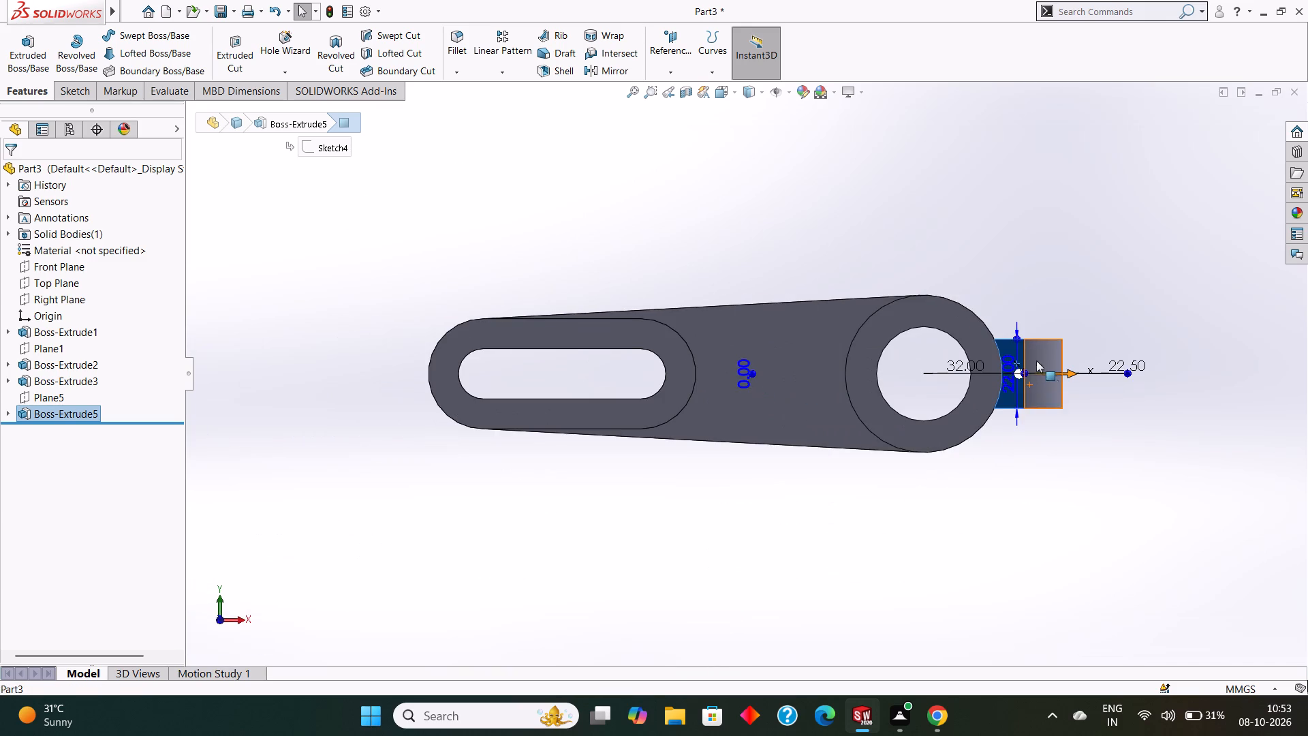
scroll(1034, 356, down, 5)
key(Escape)
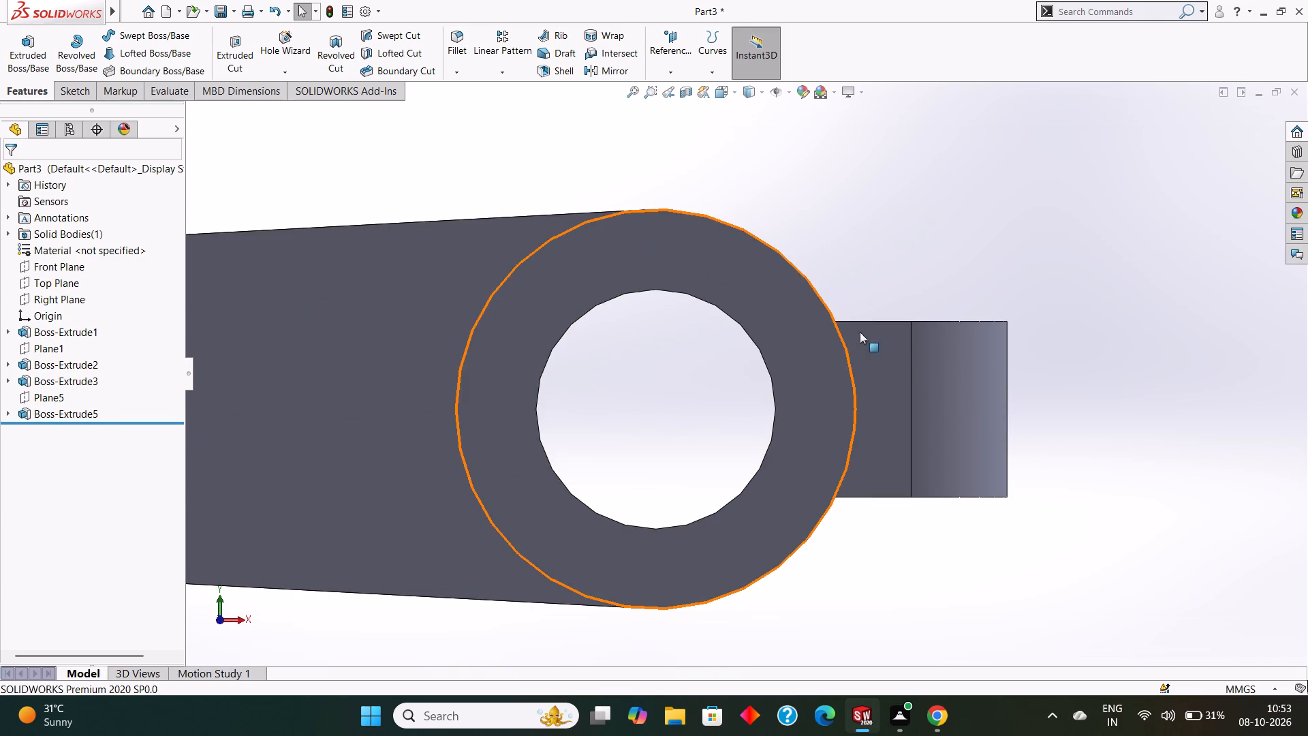
right_click(888, 350)
click(919, 328)
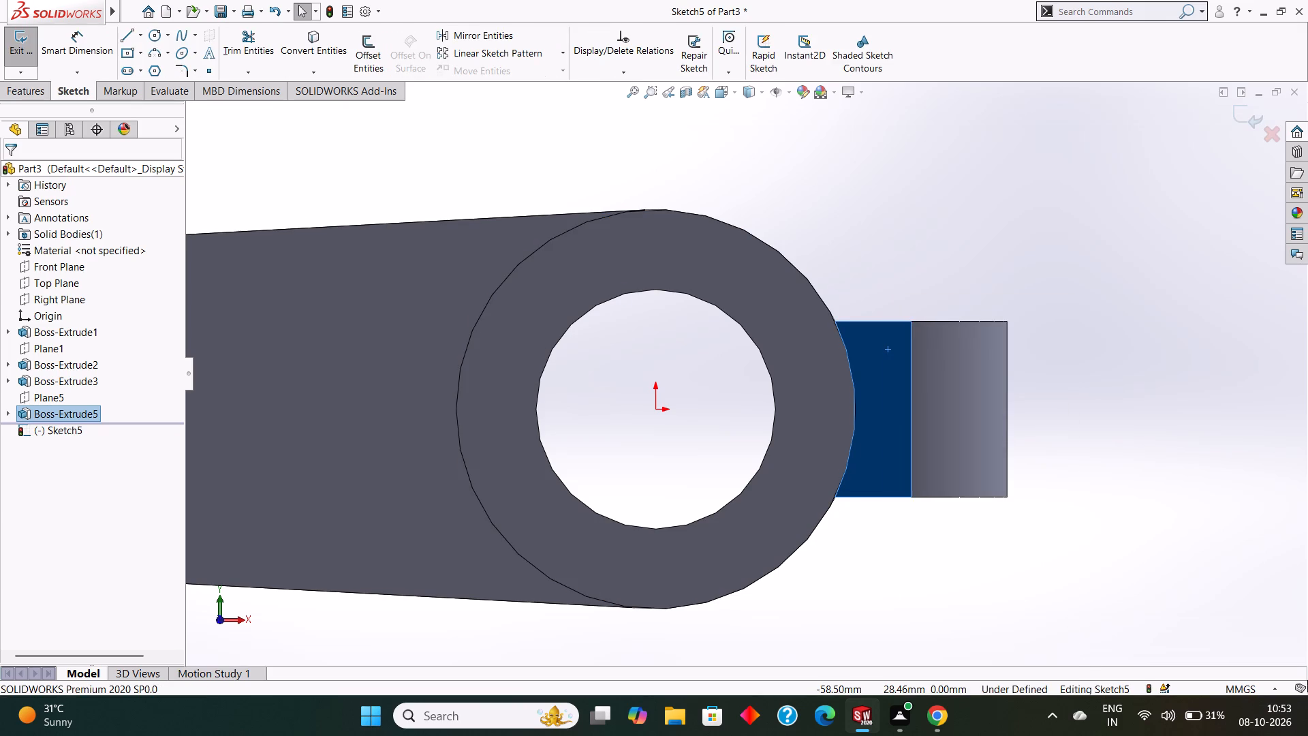
key(Escape)
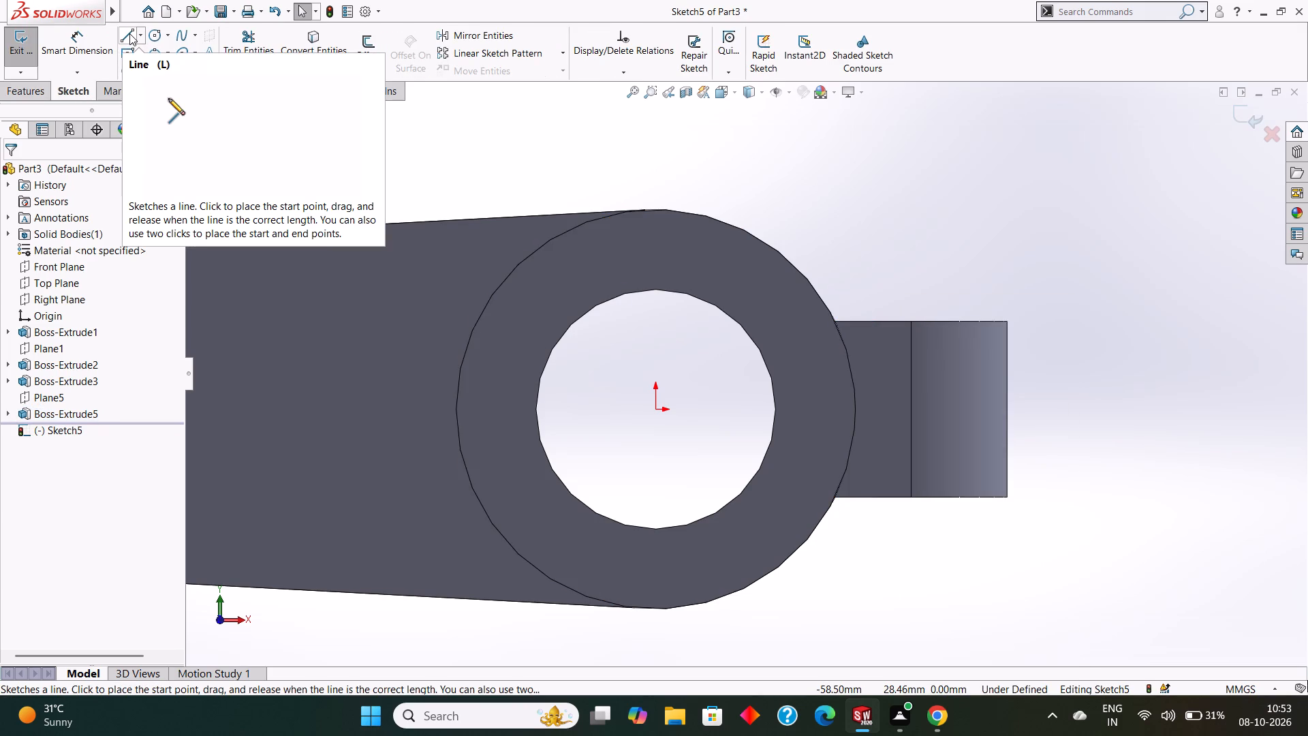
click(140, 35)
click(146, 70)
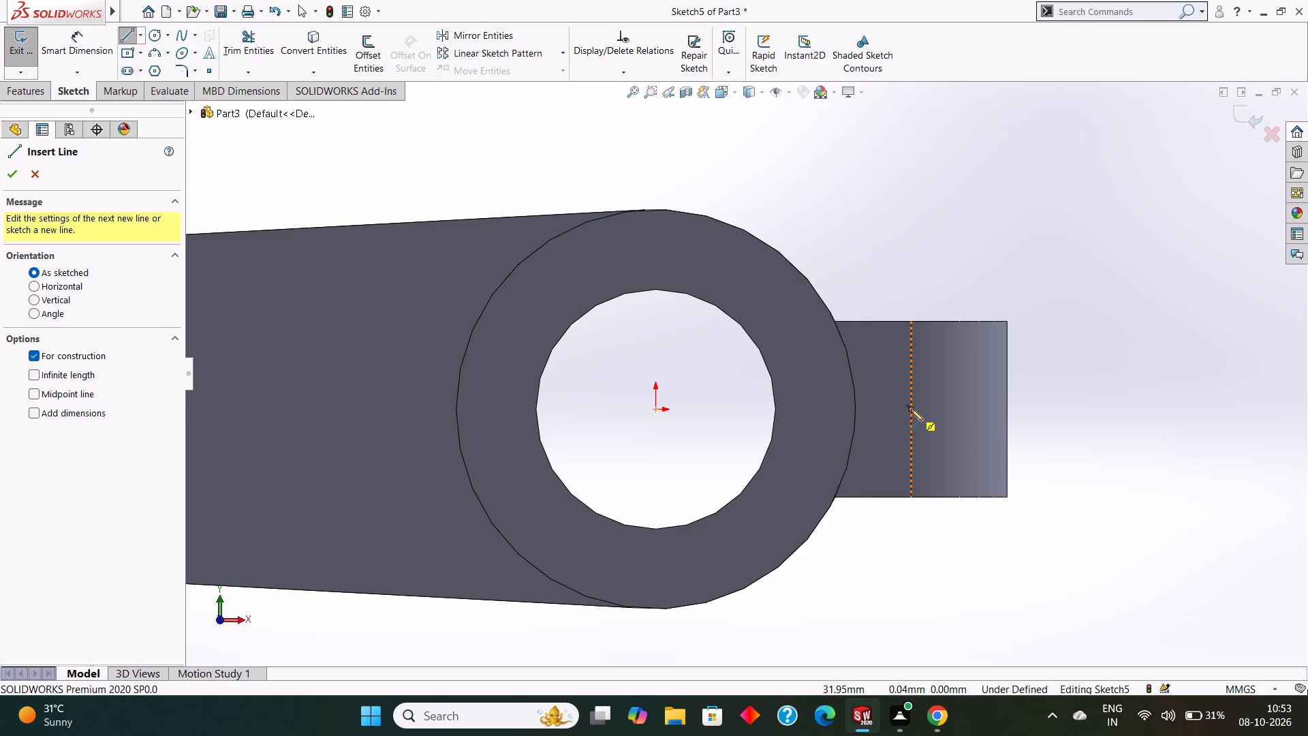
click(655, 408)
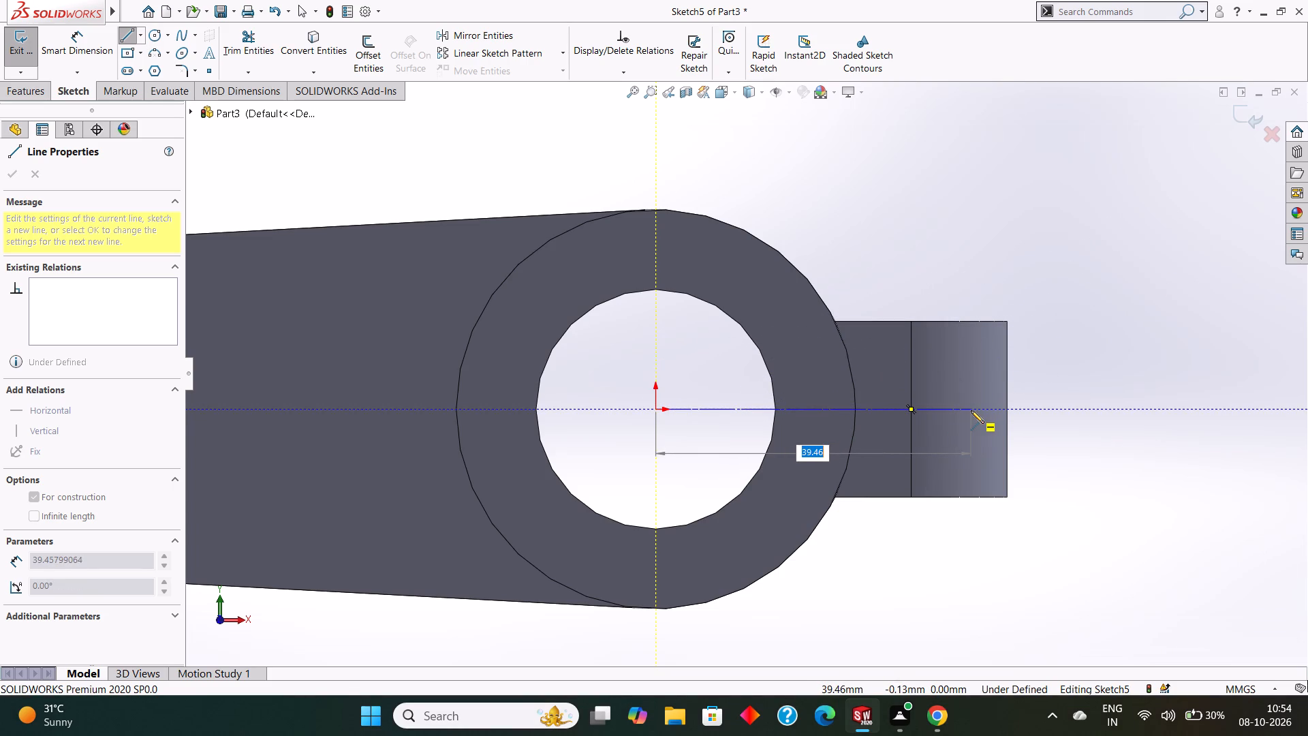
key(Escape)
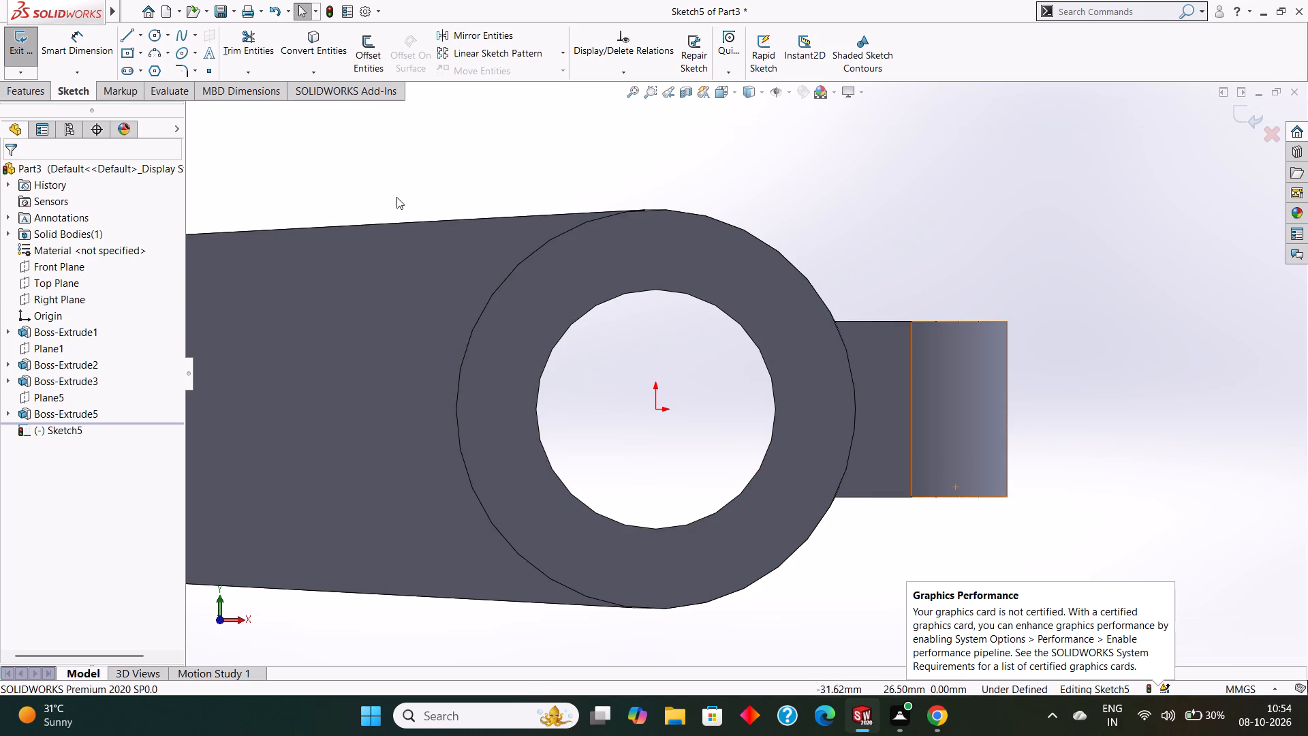
Sketch a 44 mm horizontal centerline from the origin to the lug's outer edge.
click(141, 37)
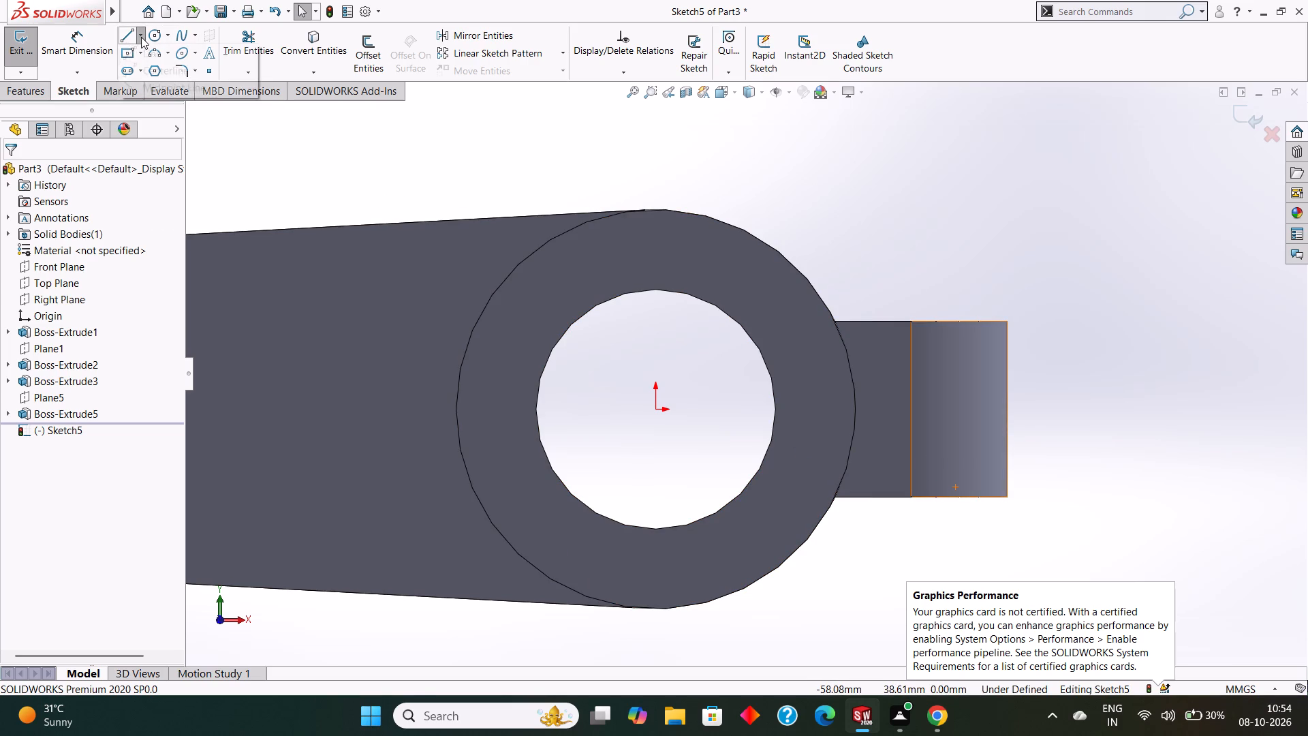
click(155, 65)
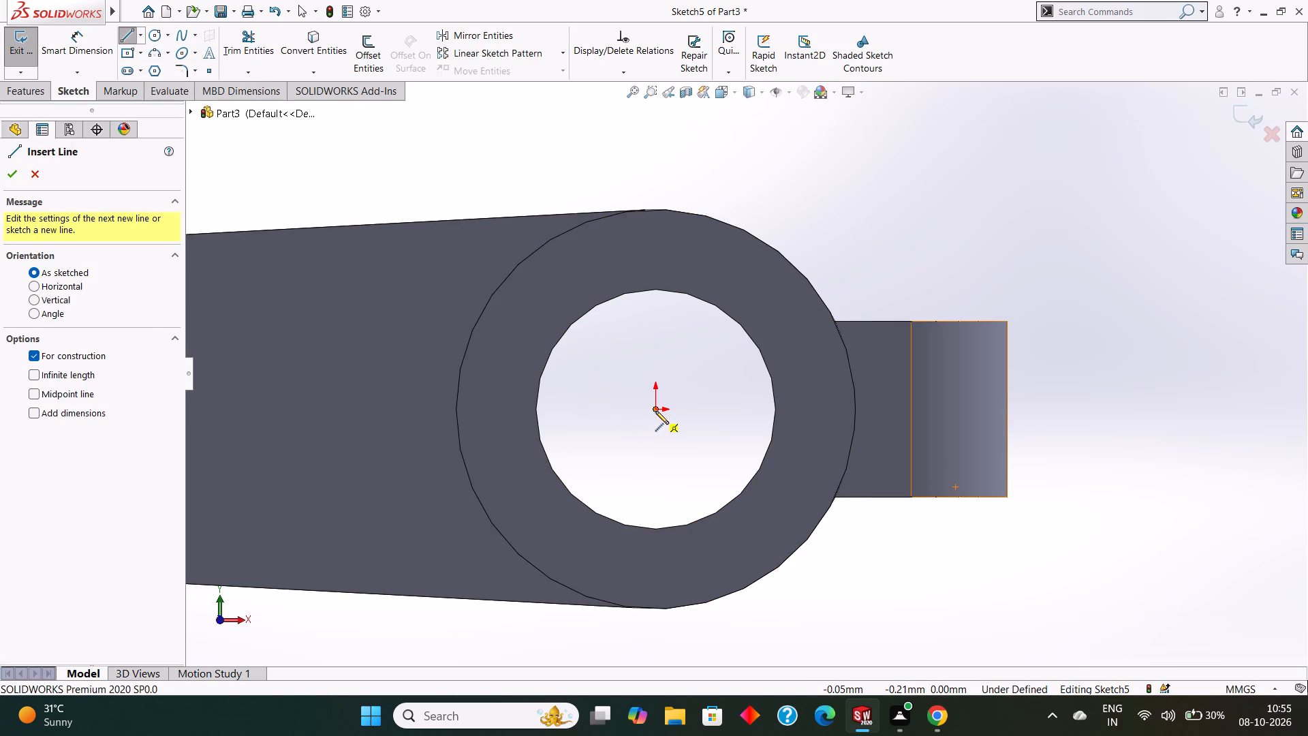
click(655, 409)
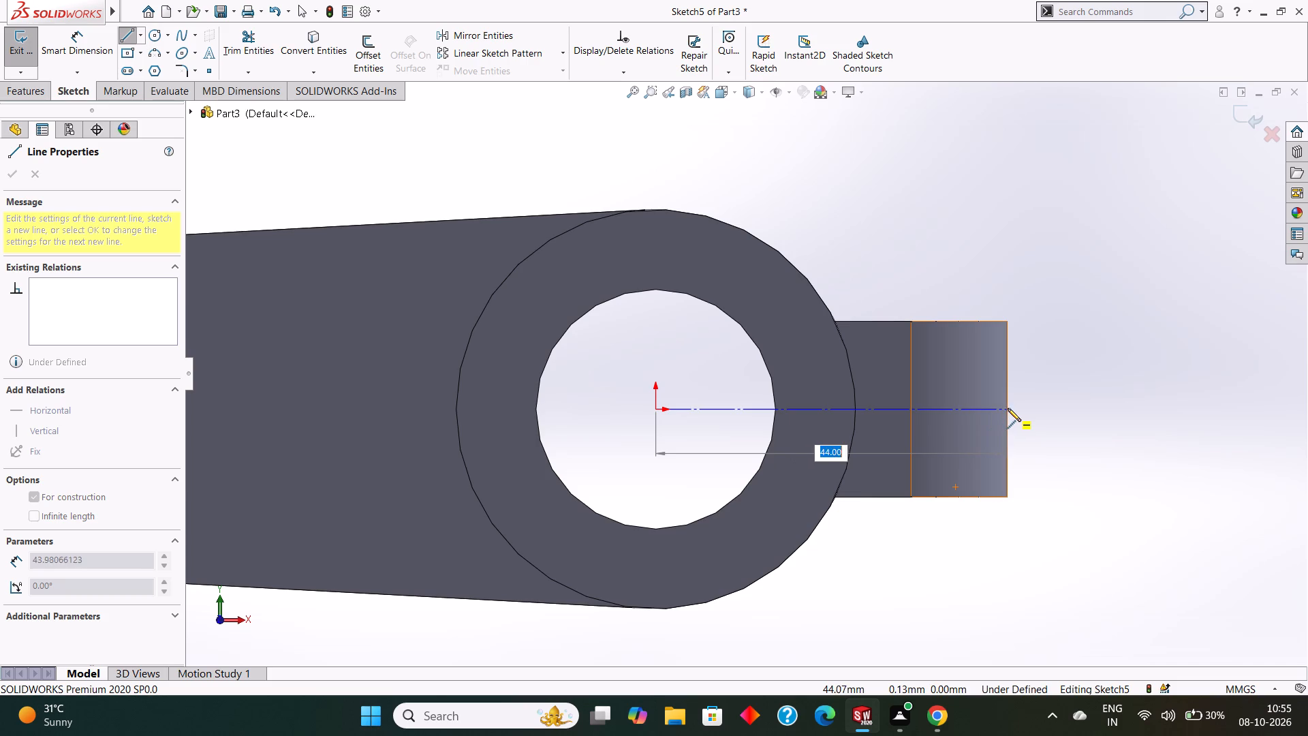
click(1008, 408)
key(Escape)
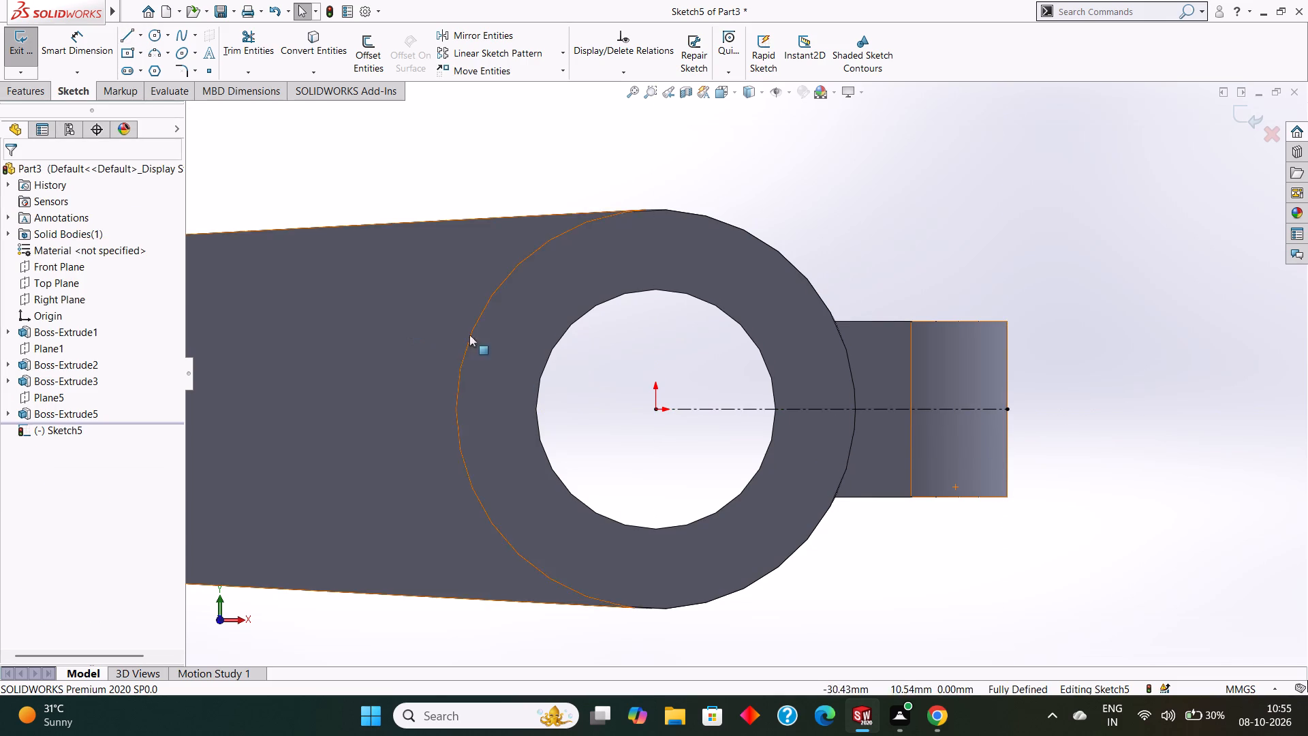
Offset the centerline by 1 mm in both directions, with dimensions added.
click(756, 409)
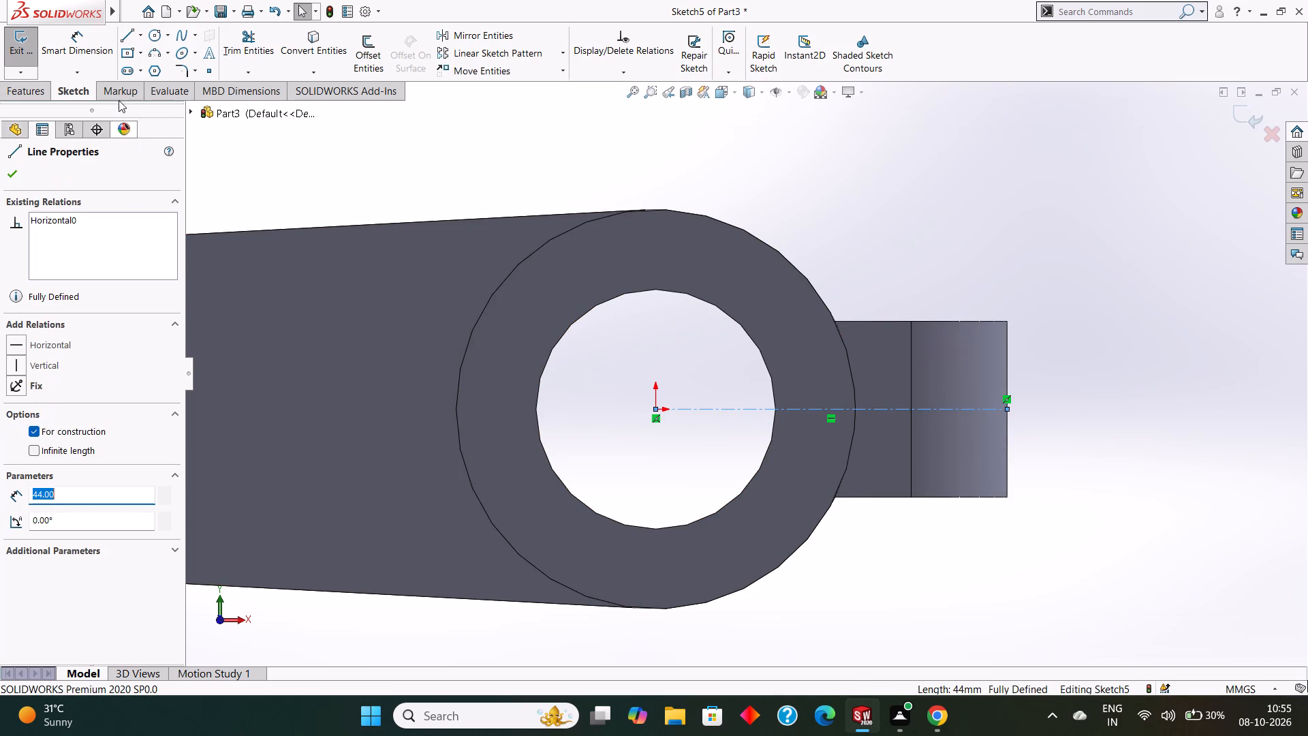
click(363, 51)
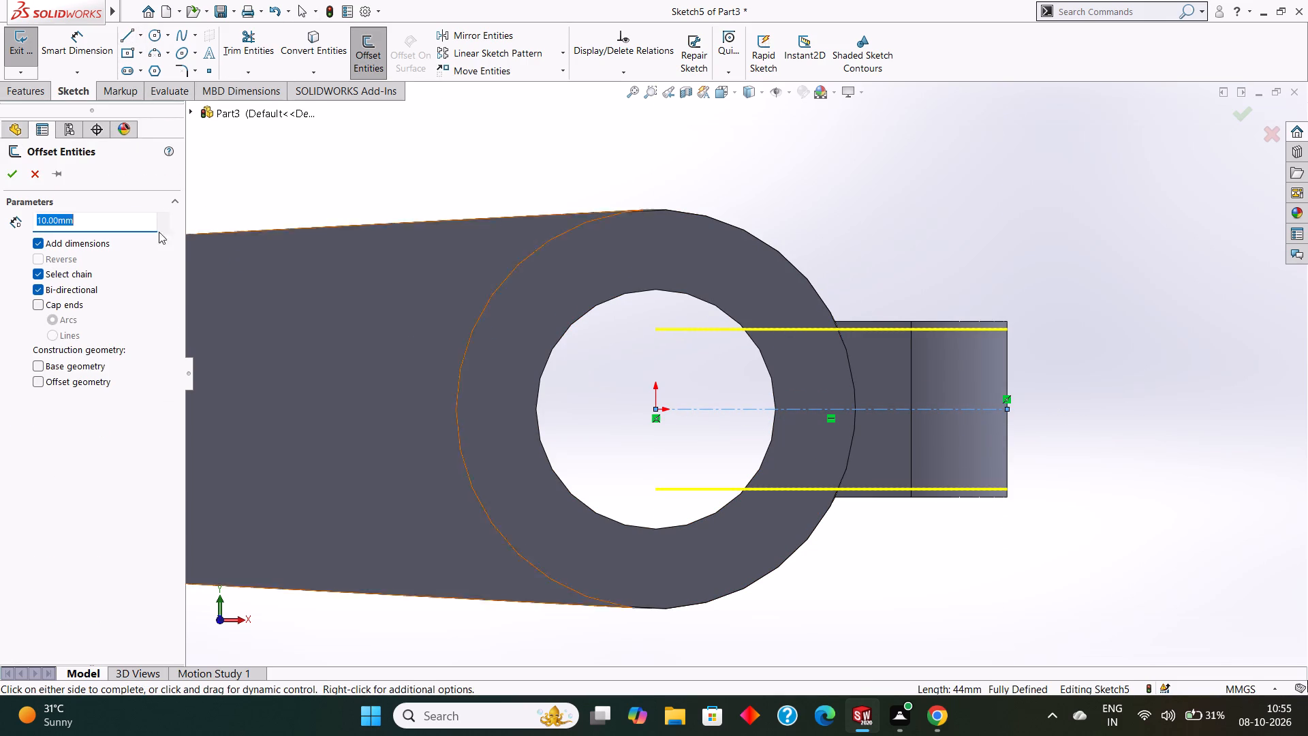
key(BackSpace)
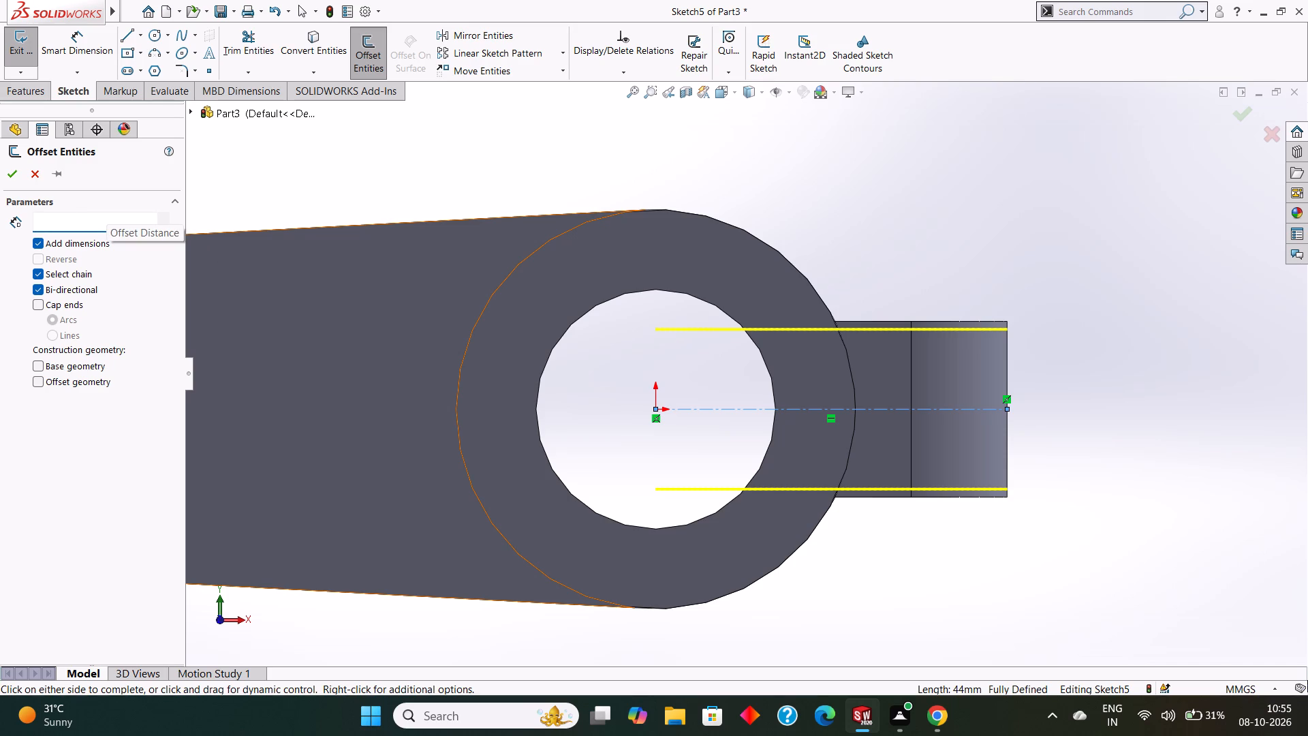
key(1)
key(Return)
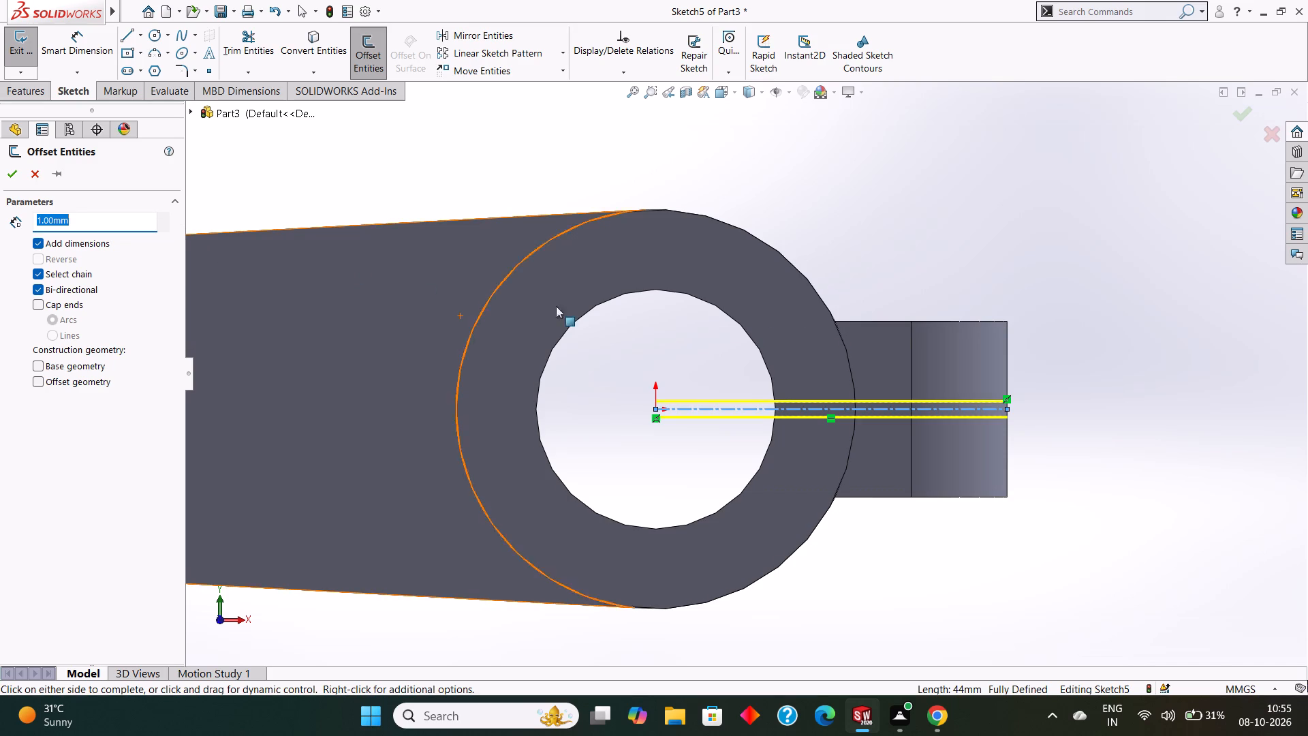
click(3, 179)
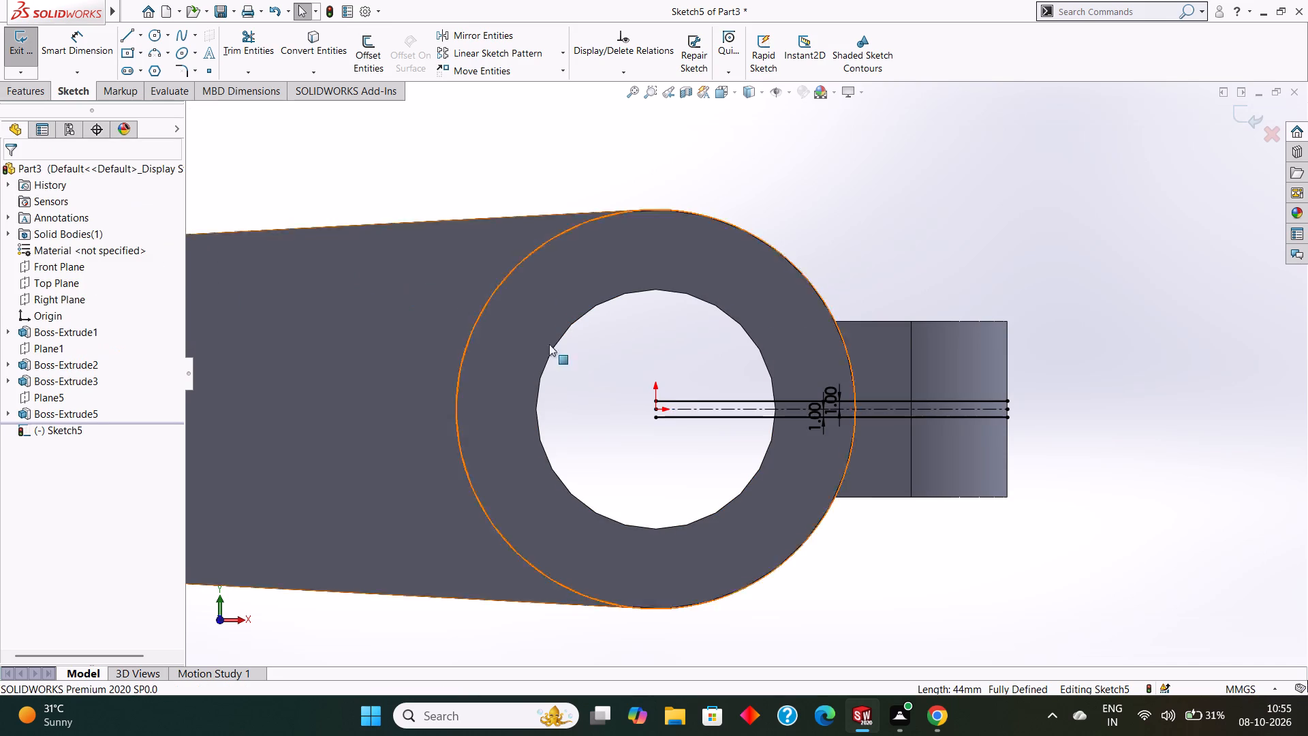
scroll(732, 398, down, 1)
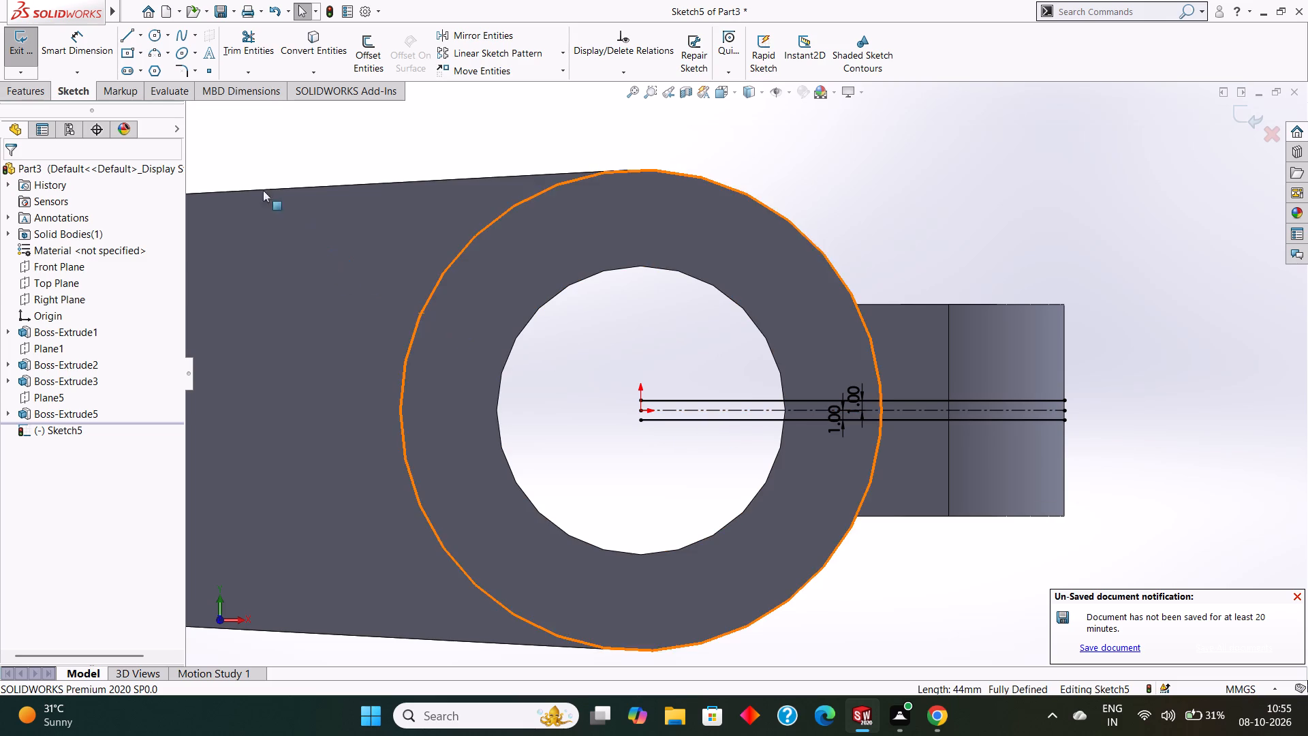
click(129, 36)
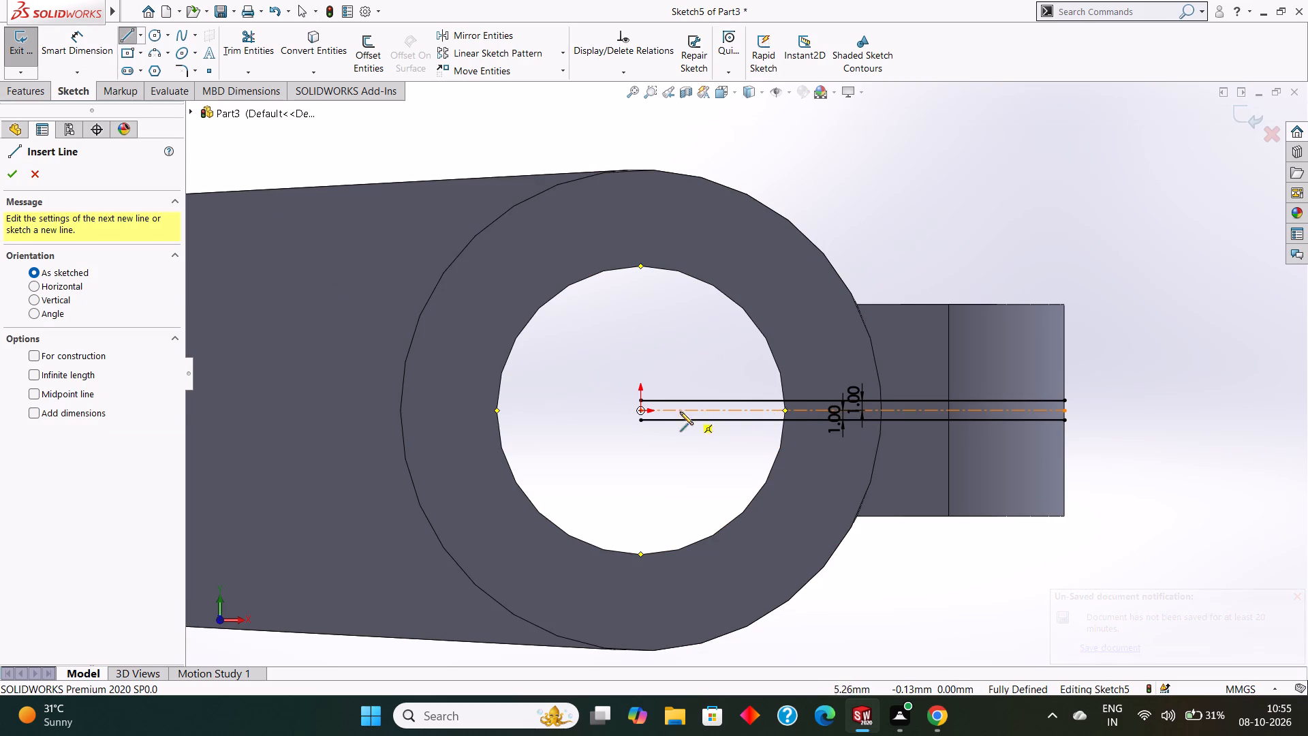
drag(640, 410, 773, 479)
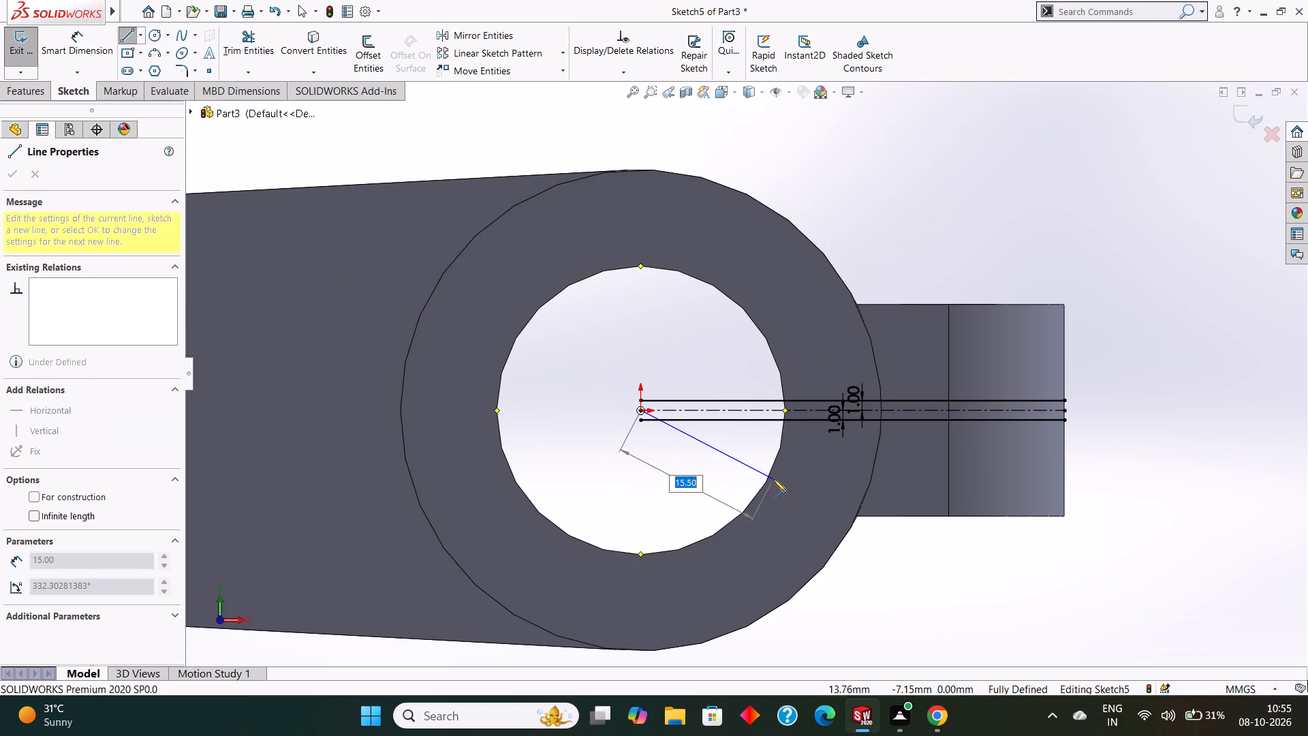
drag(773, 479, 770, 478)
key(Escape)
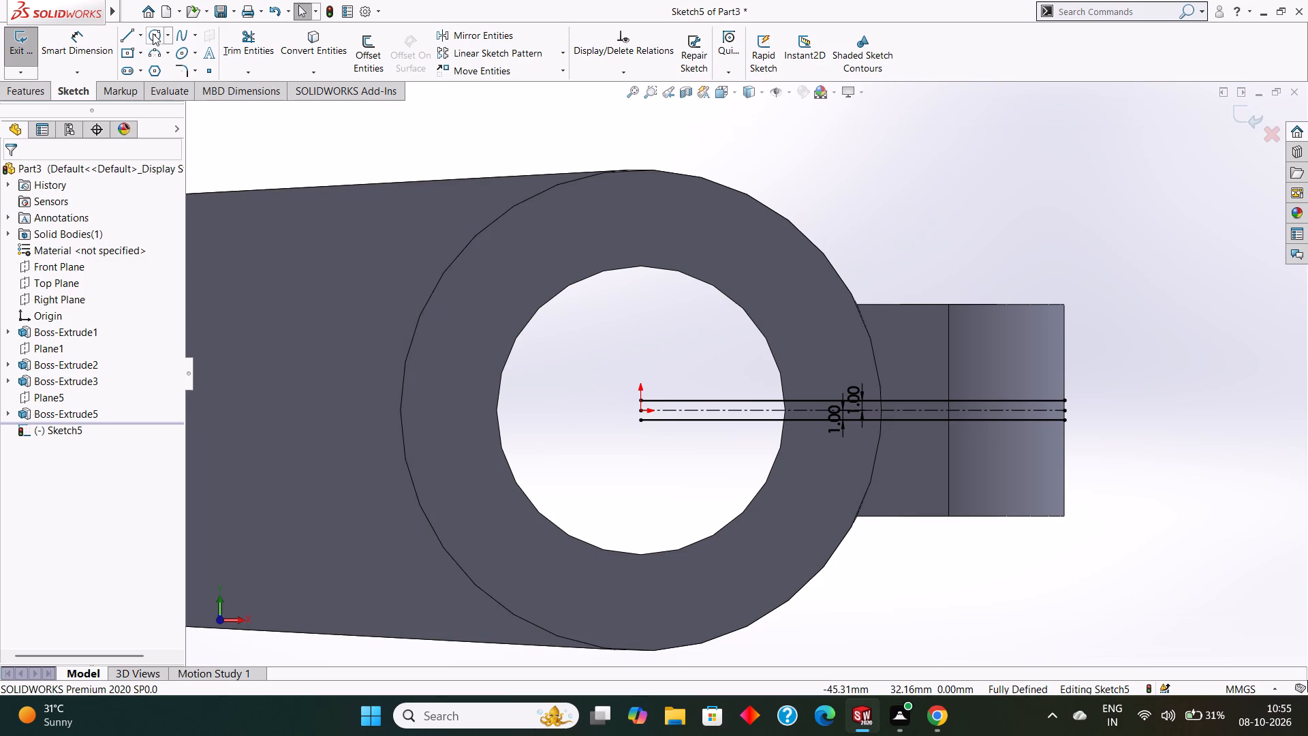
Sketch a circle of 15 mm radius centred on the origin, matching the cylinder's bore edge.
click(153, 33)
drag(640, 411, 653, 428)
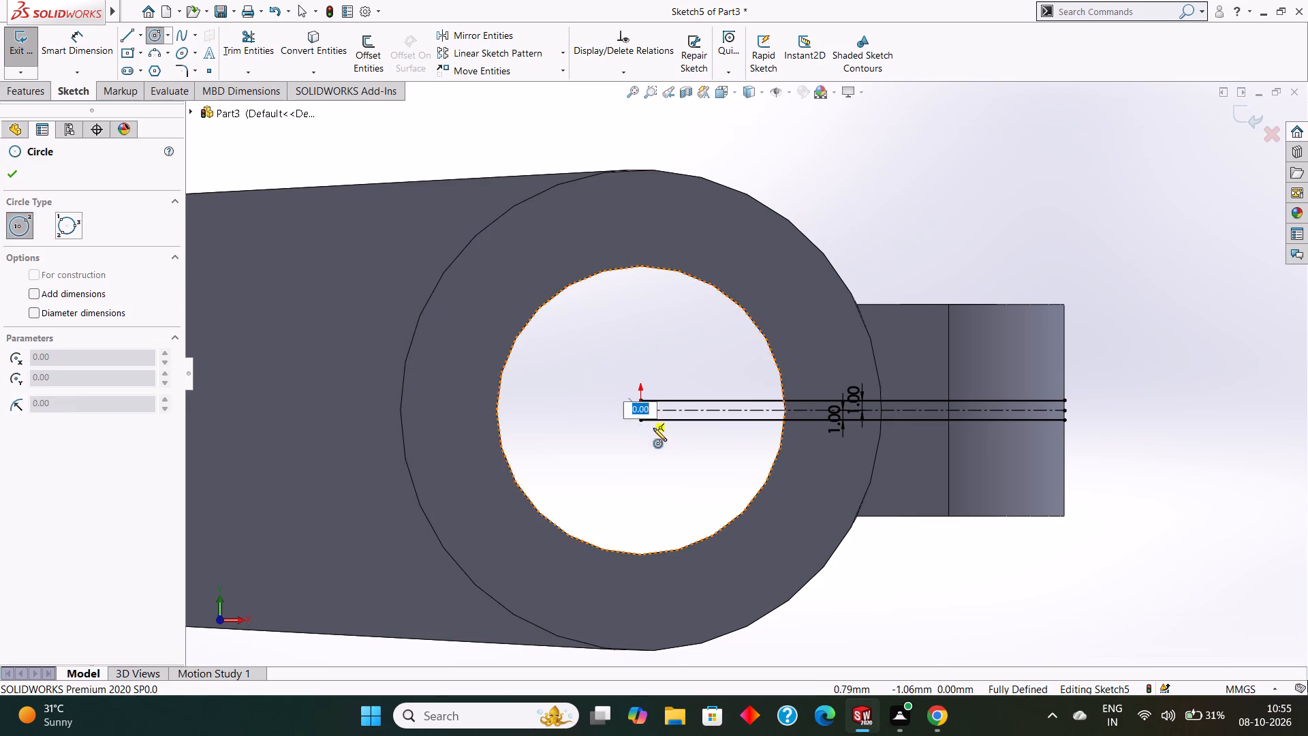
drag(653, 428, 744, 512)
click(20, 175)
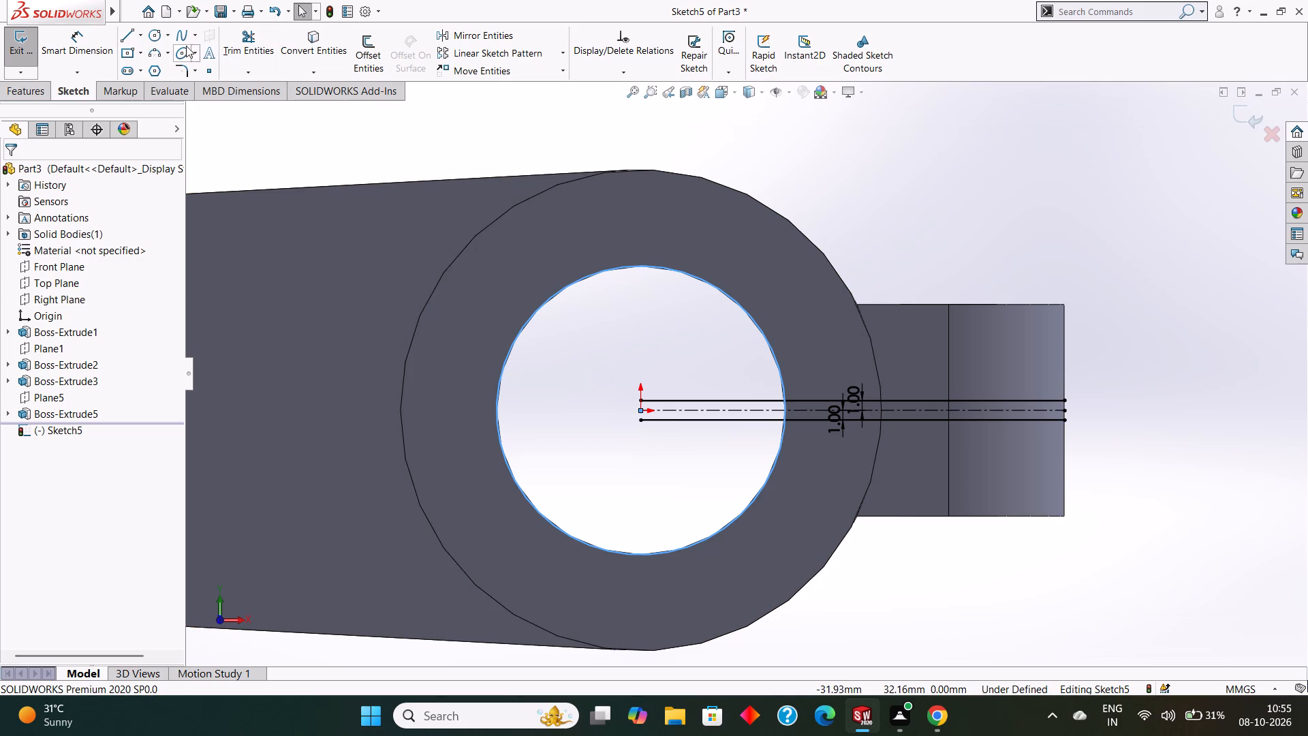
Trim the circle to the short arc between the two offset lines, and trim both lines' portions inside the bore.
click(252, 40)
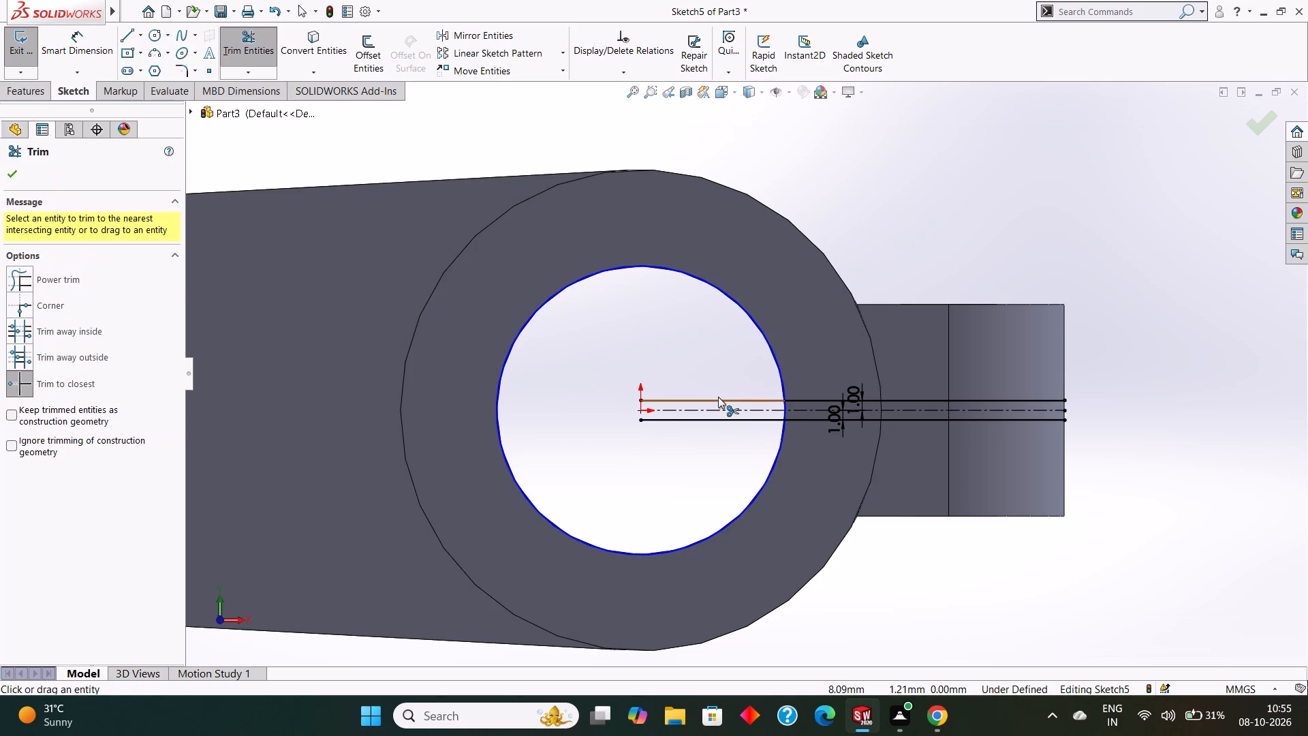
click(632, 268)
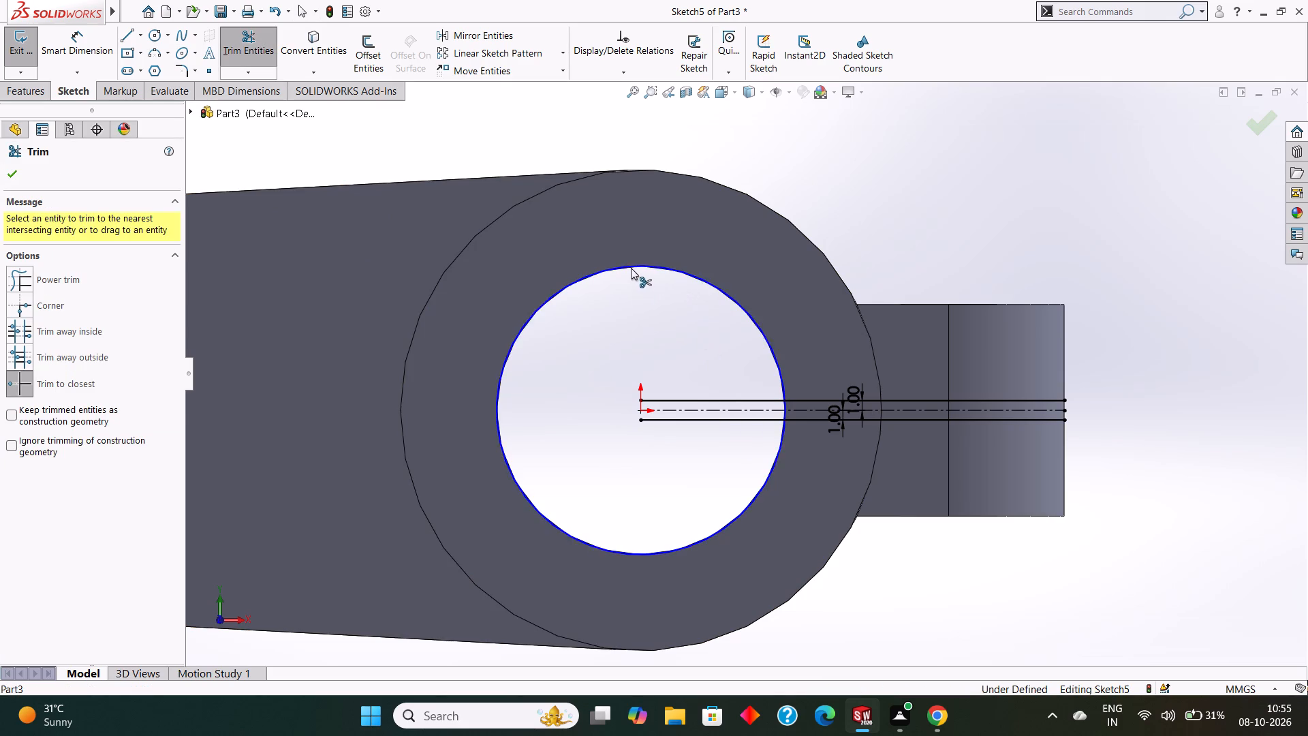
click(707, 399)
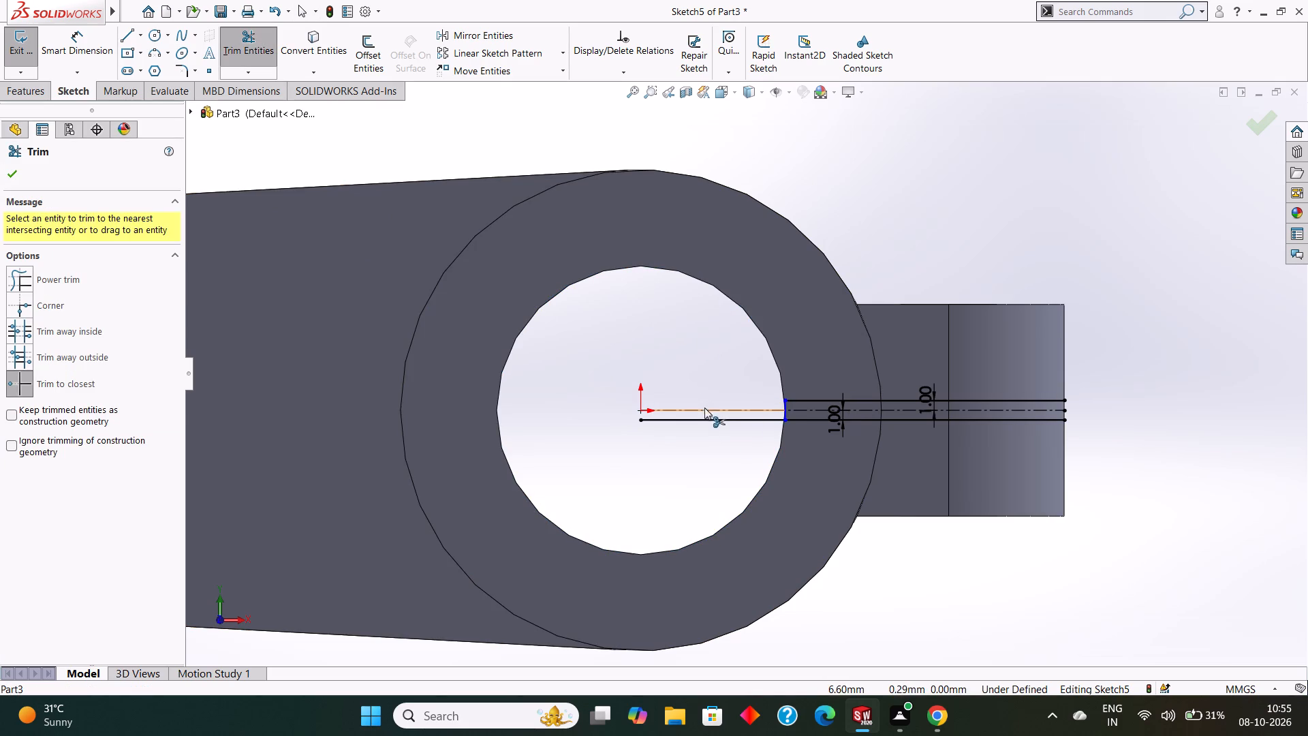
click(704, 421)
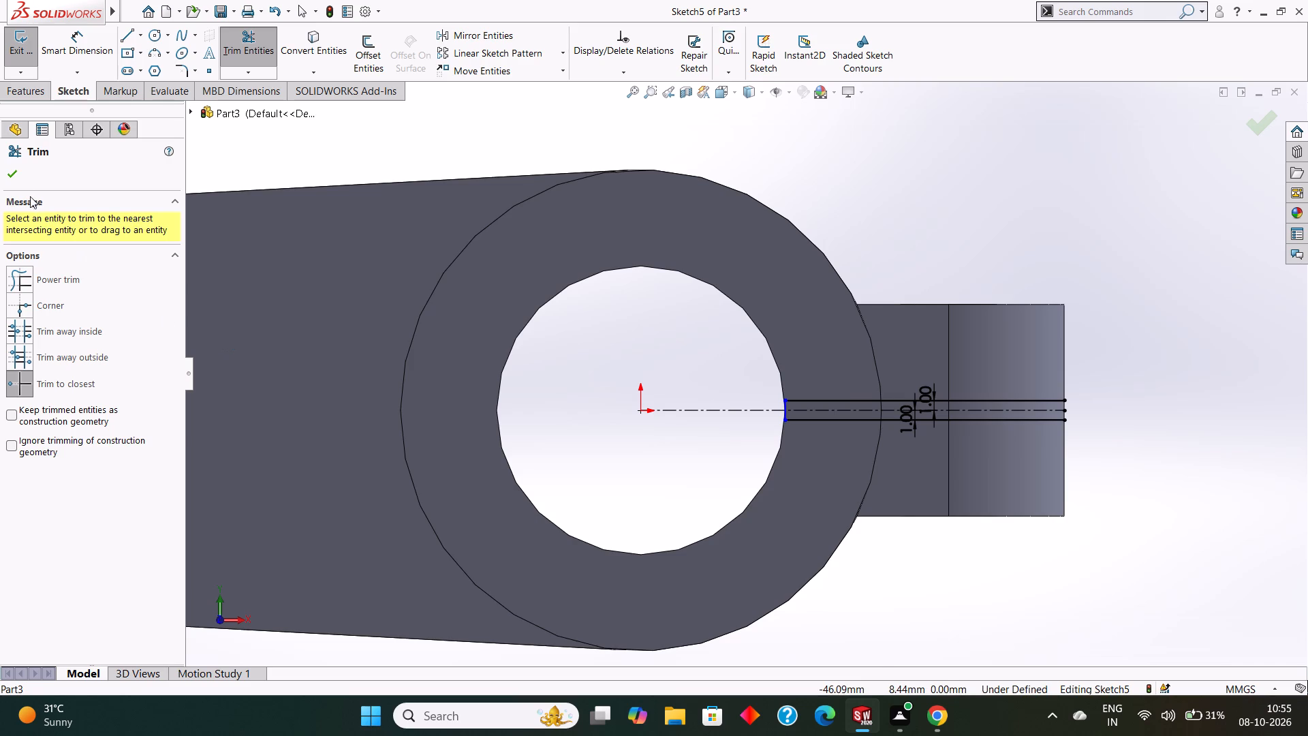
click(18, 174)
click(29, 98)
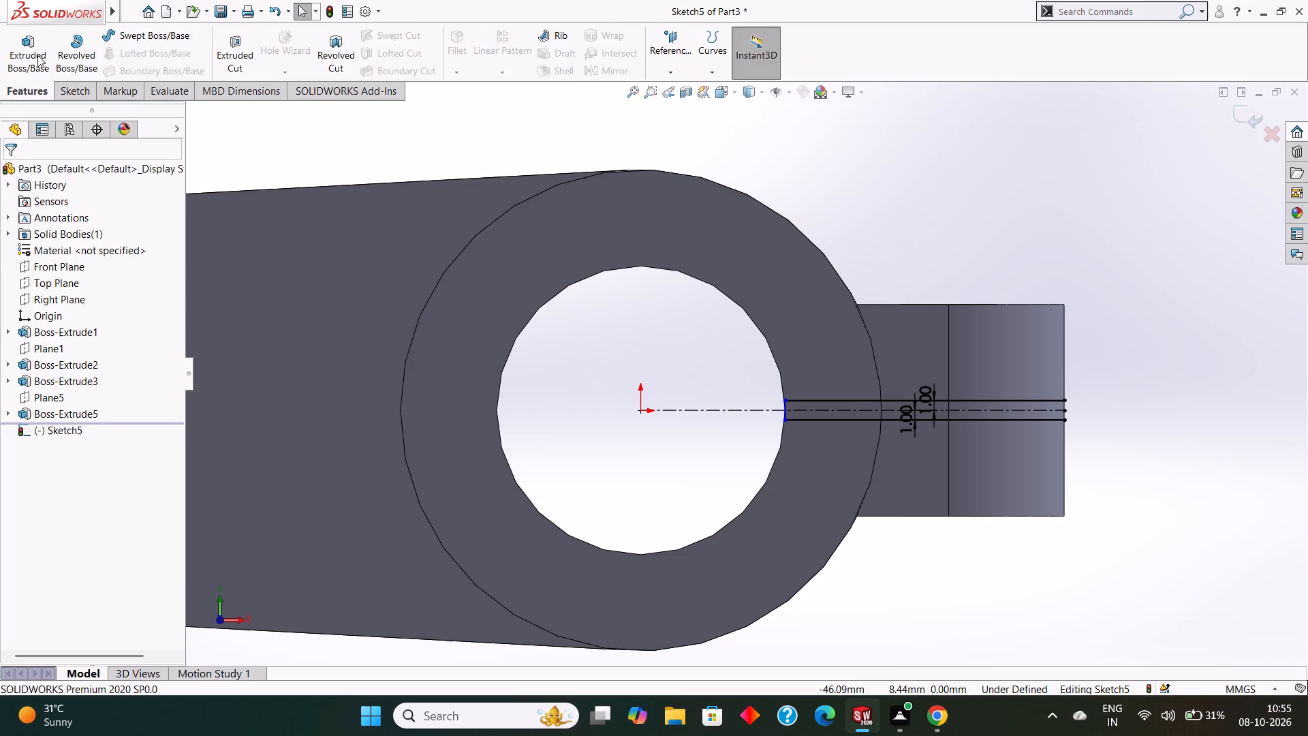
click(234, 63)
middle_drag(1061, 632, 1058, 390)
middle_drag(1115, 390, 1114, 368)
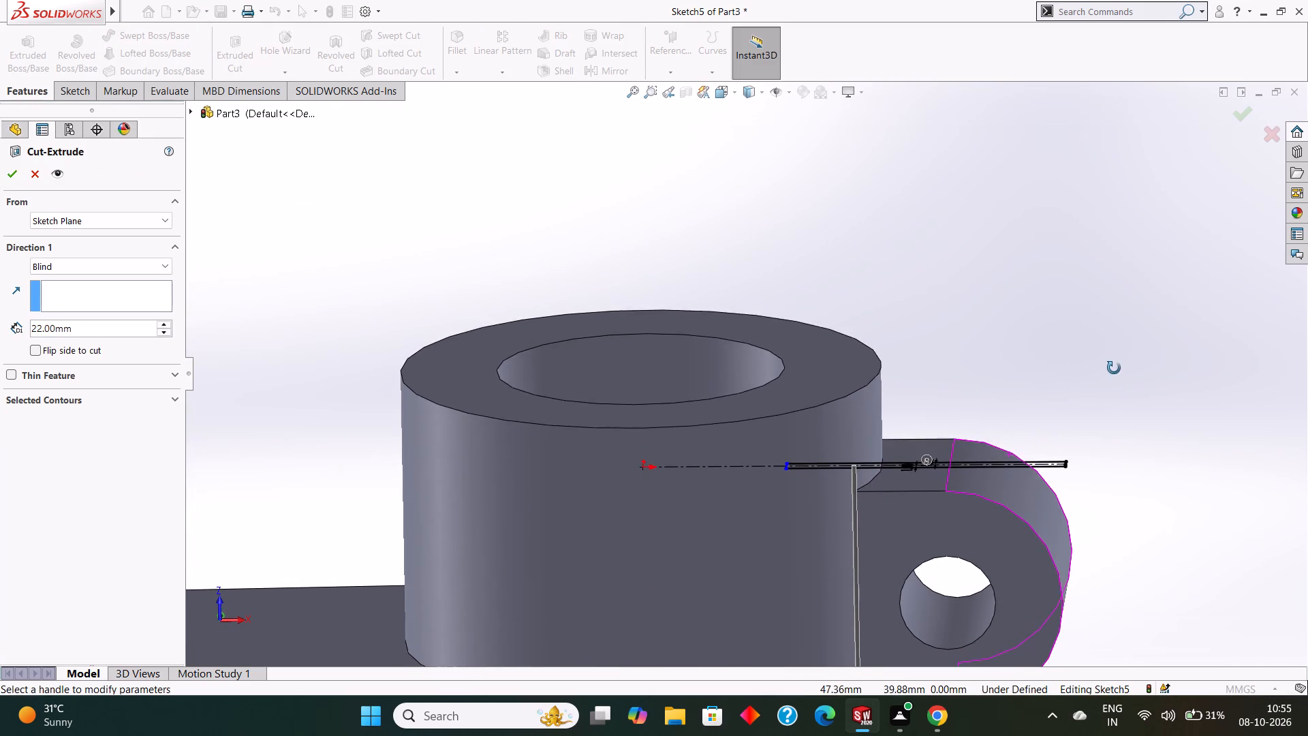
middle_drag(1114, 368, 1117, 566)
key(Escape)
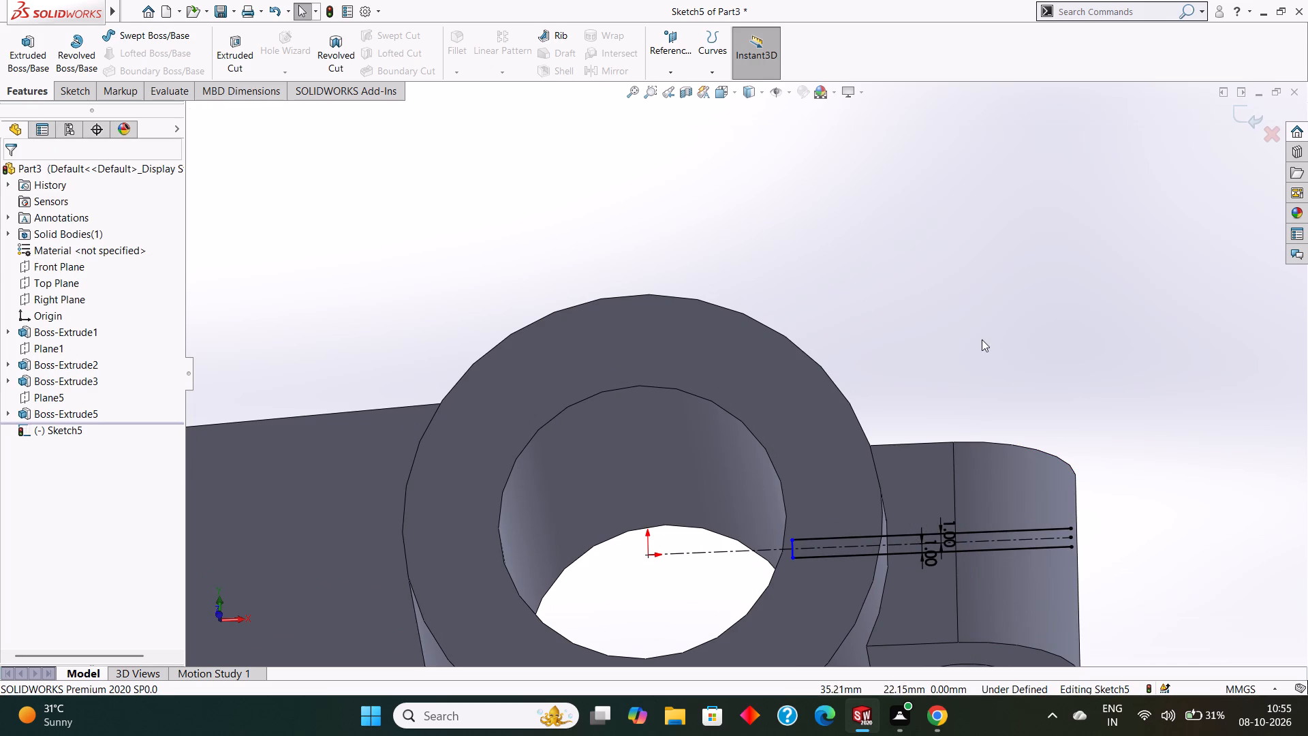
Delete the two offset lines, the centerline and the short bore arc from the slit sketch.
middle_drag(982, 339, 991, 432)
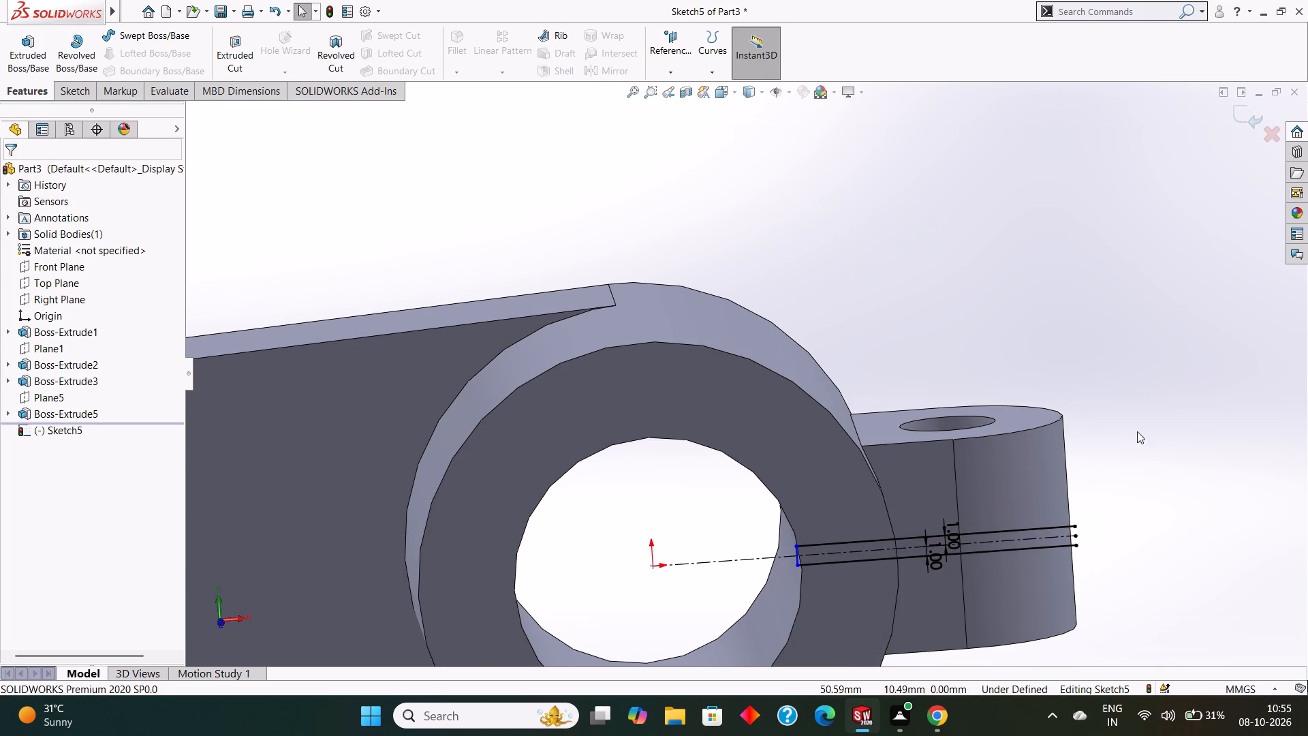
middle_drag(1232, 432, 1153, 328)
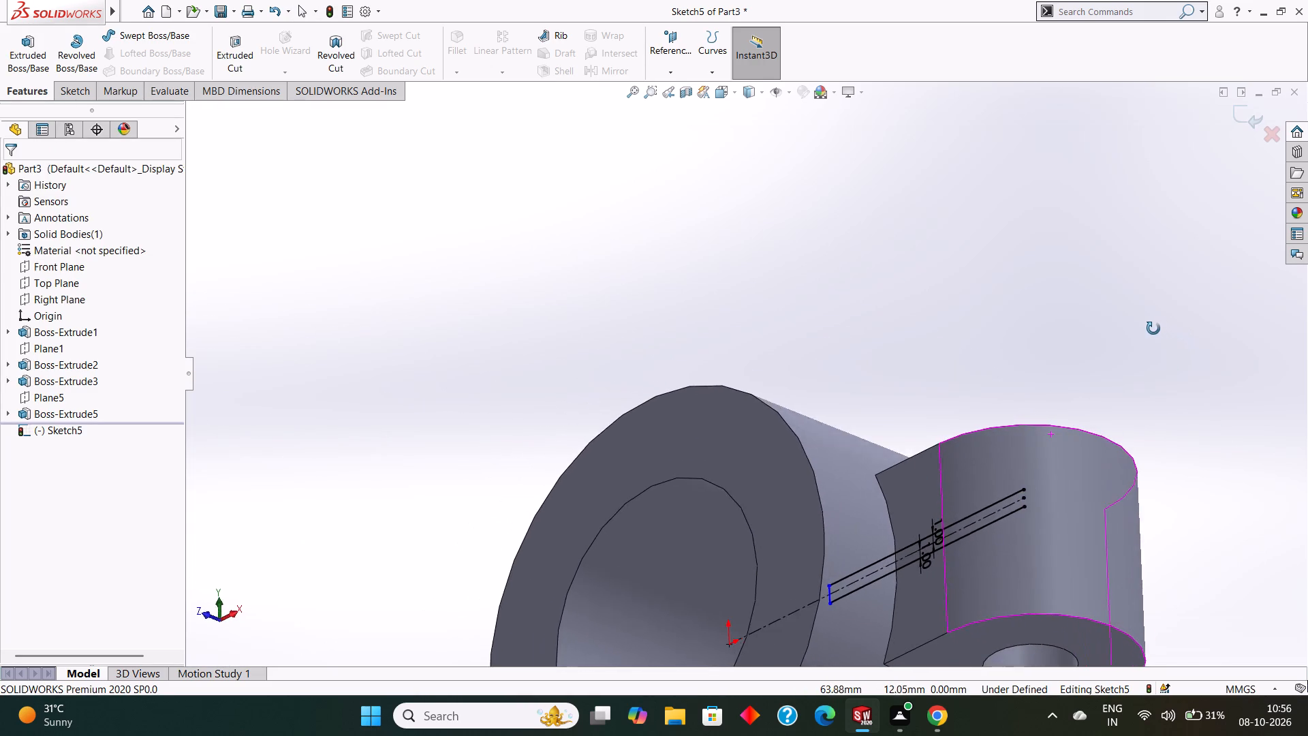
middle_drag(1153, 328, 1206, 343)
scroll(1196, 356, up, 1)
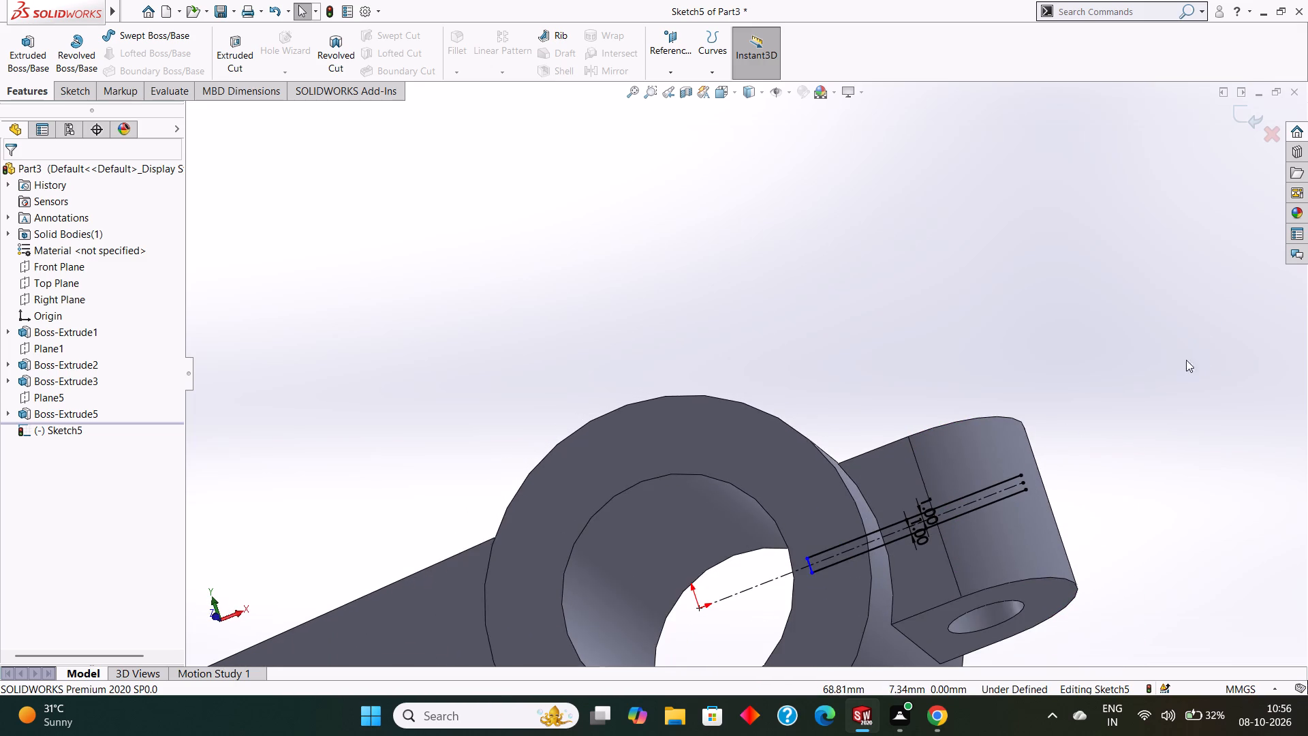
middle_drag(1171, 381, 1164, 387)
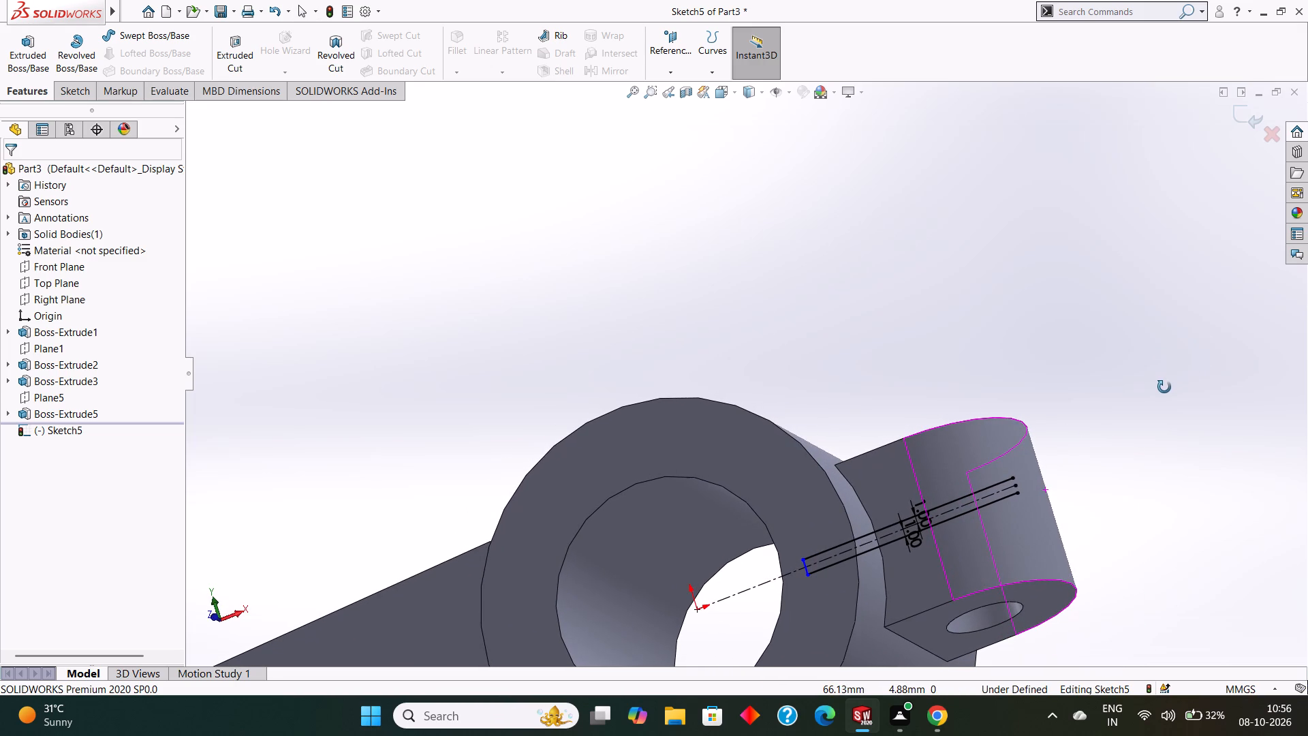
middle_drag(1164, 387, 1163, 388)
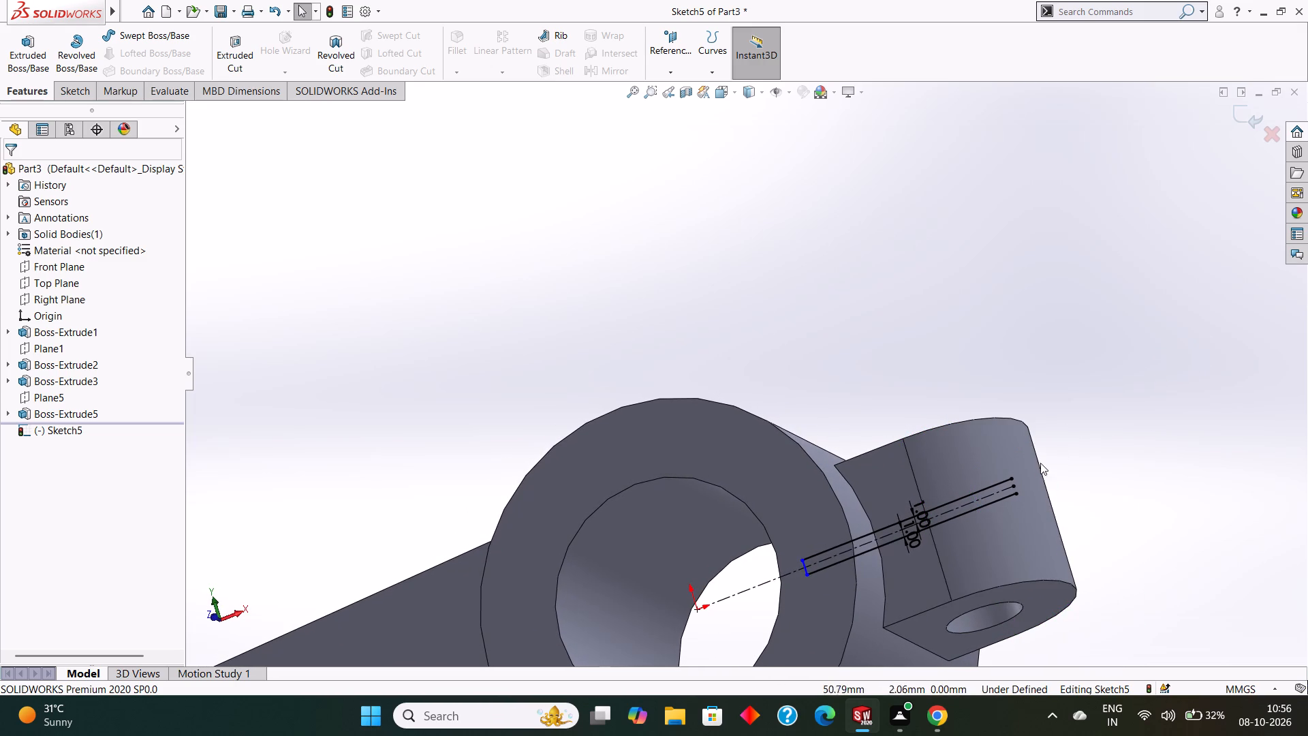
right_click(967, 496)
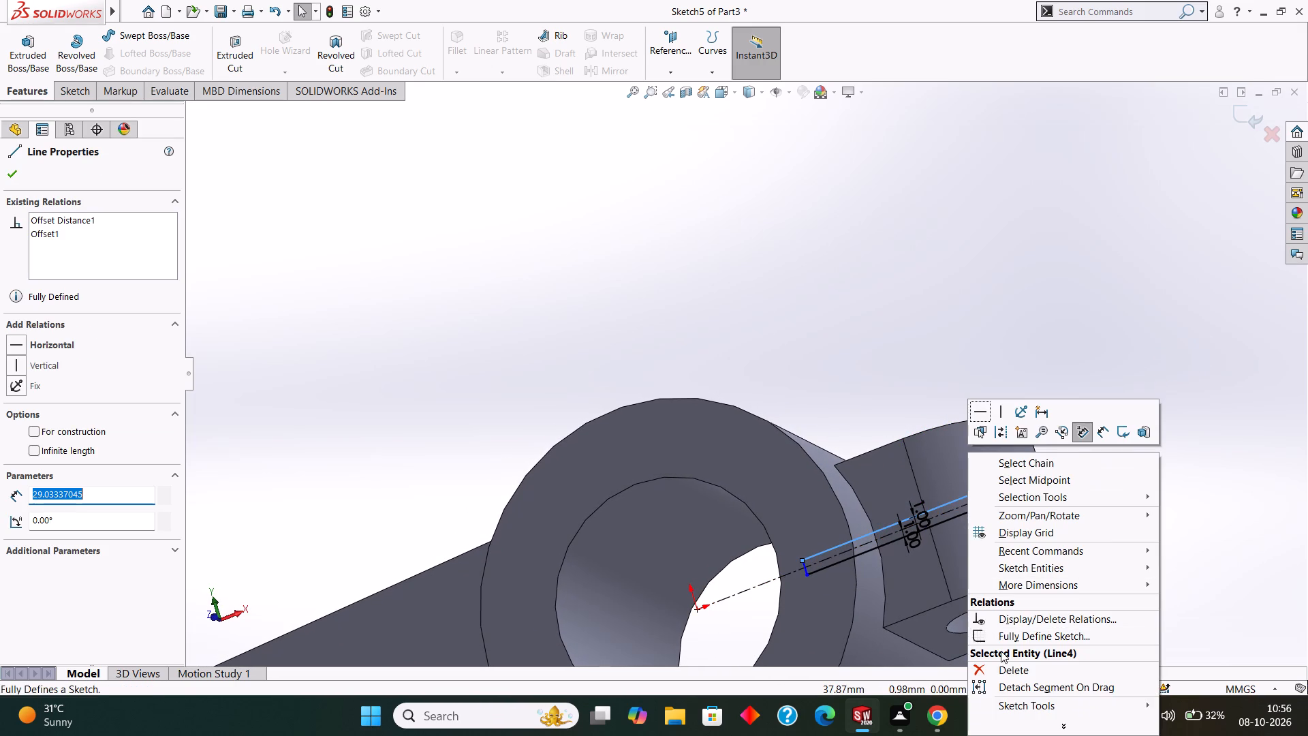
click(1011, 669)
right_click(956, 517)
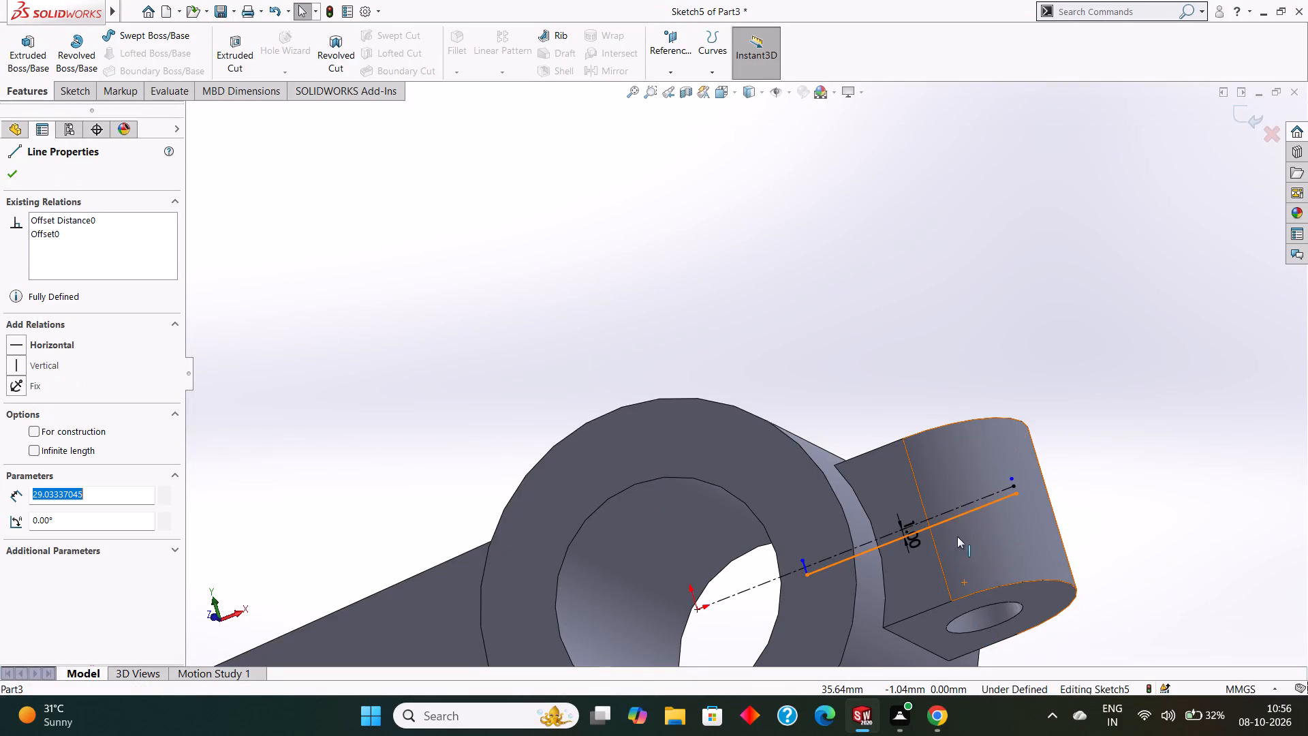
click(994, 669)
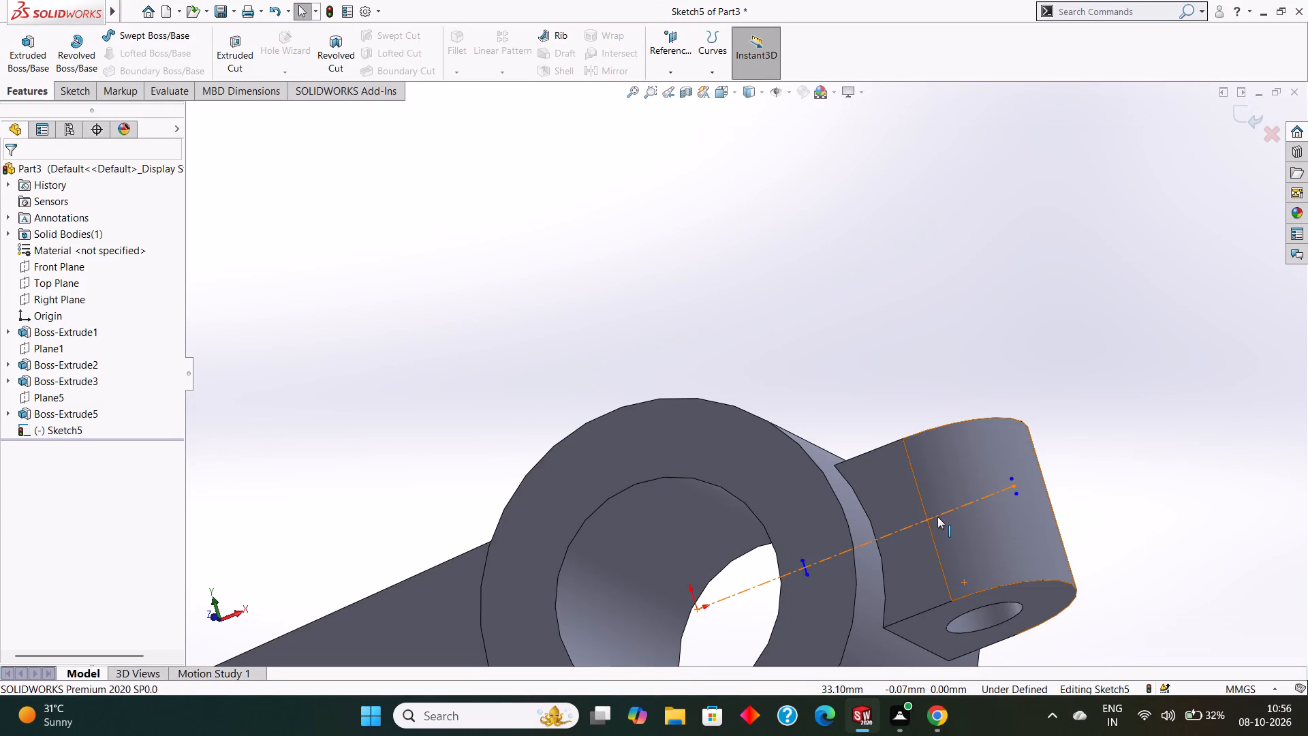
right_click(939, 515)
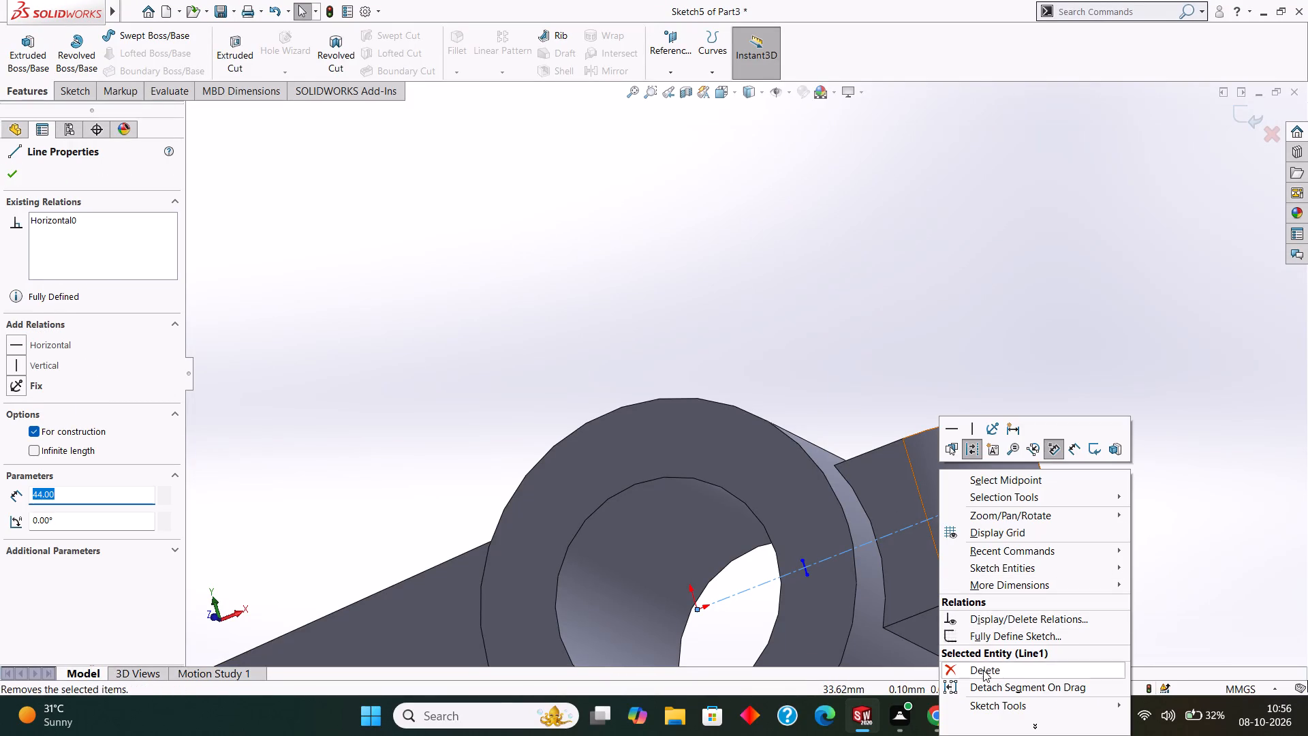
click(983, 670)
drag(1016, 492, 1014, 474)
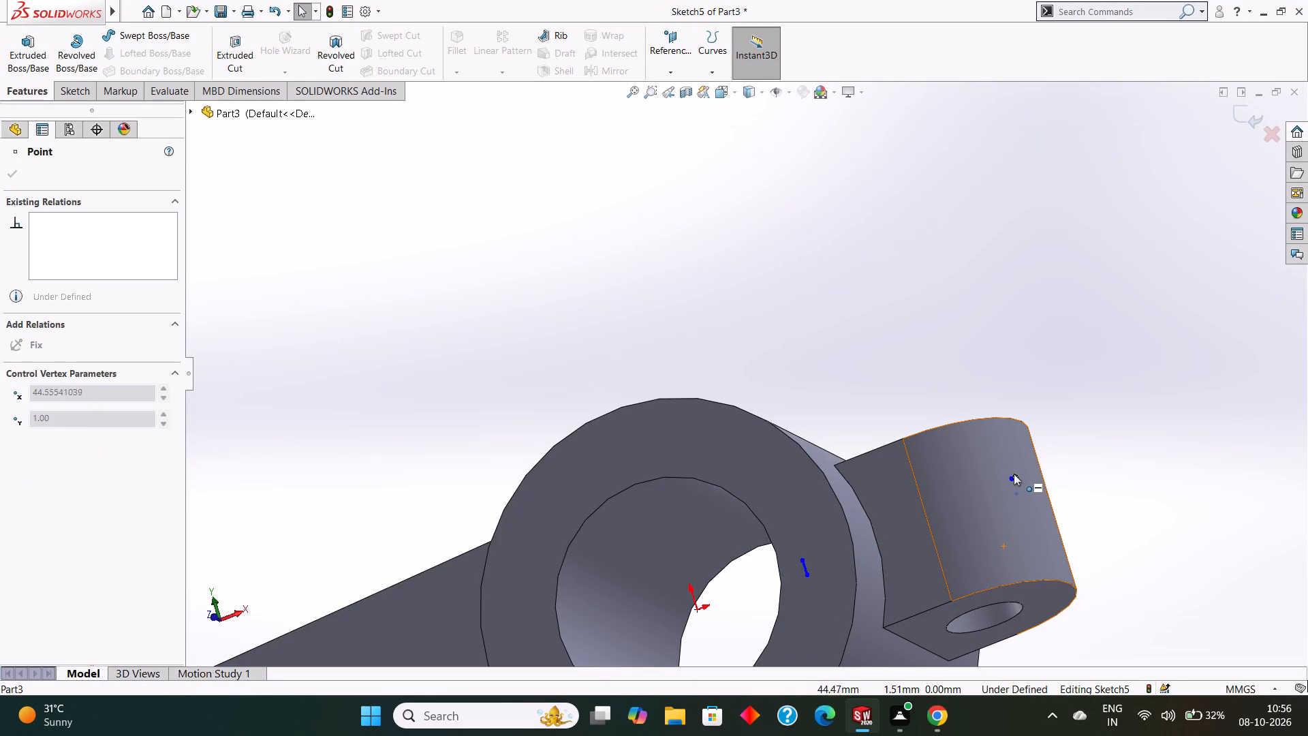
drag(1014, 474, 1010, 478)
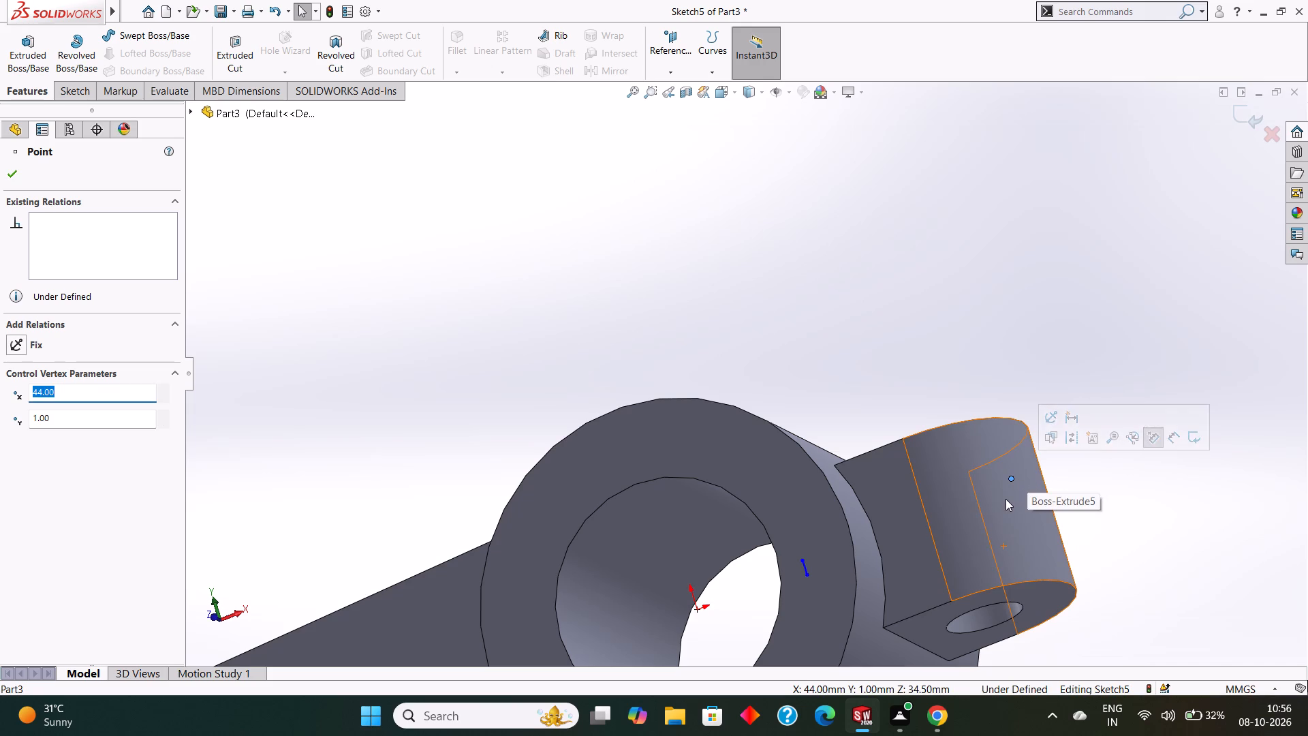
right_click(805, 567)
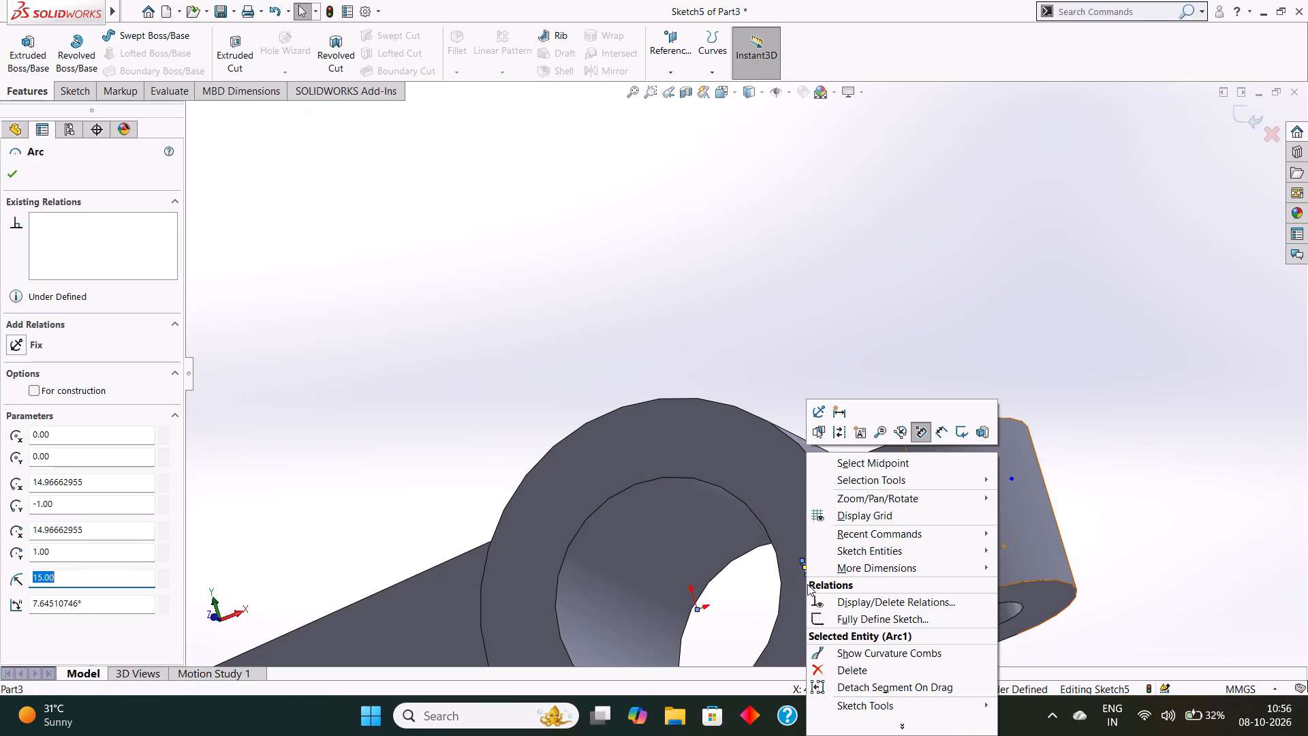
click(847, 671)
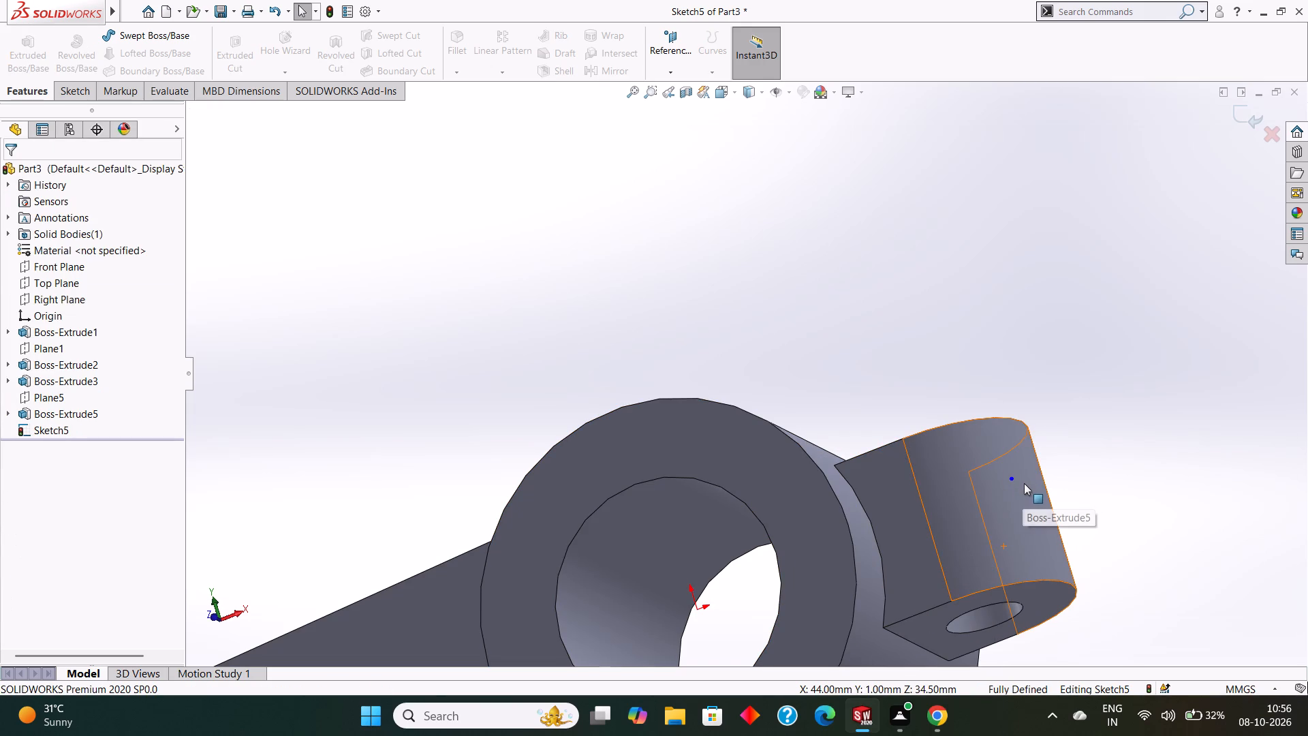
Undo the deletions, trims, circle, offset lines and centerline until the slit sketch is empty.
key(ctrl+z)
key(ctrl+z)
key(ctrl+z)
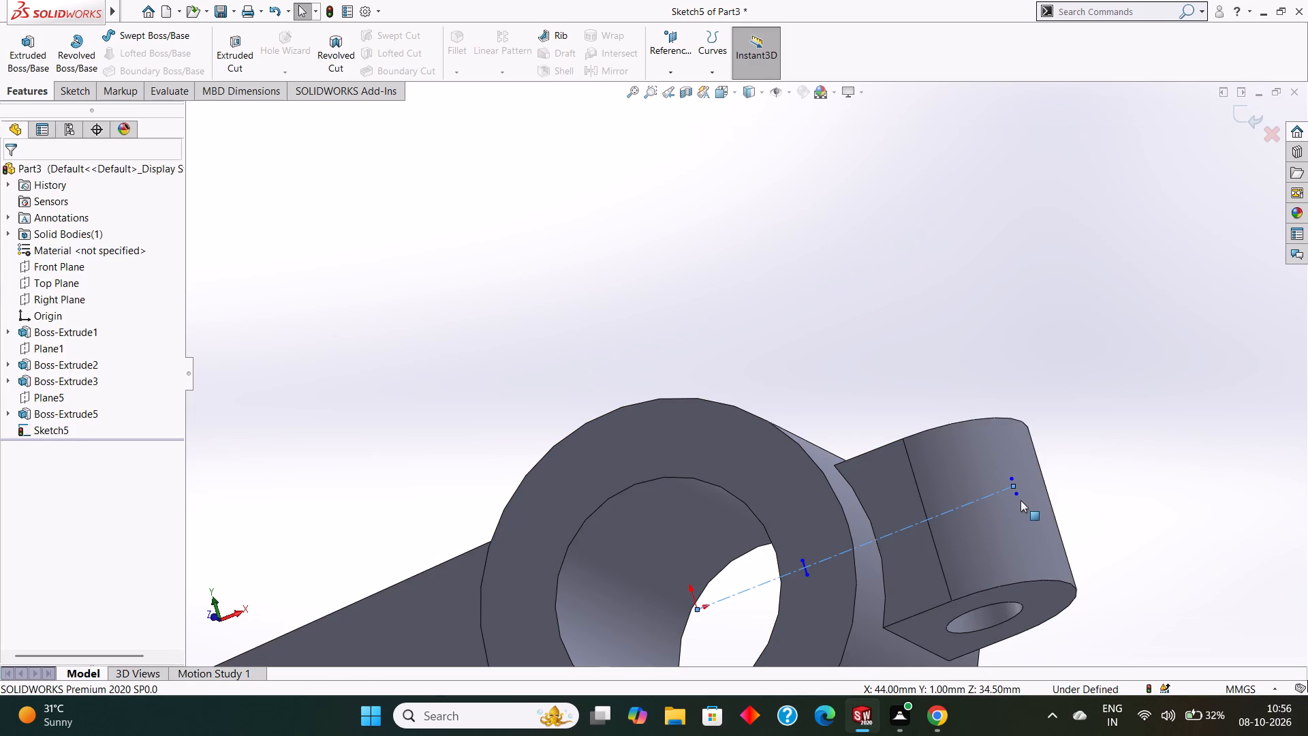
key(ctrl+z)
key(ctrl+z)
key(ctrl+z)
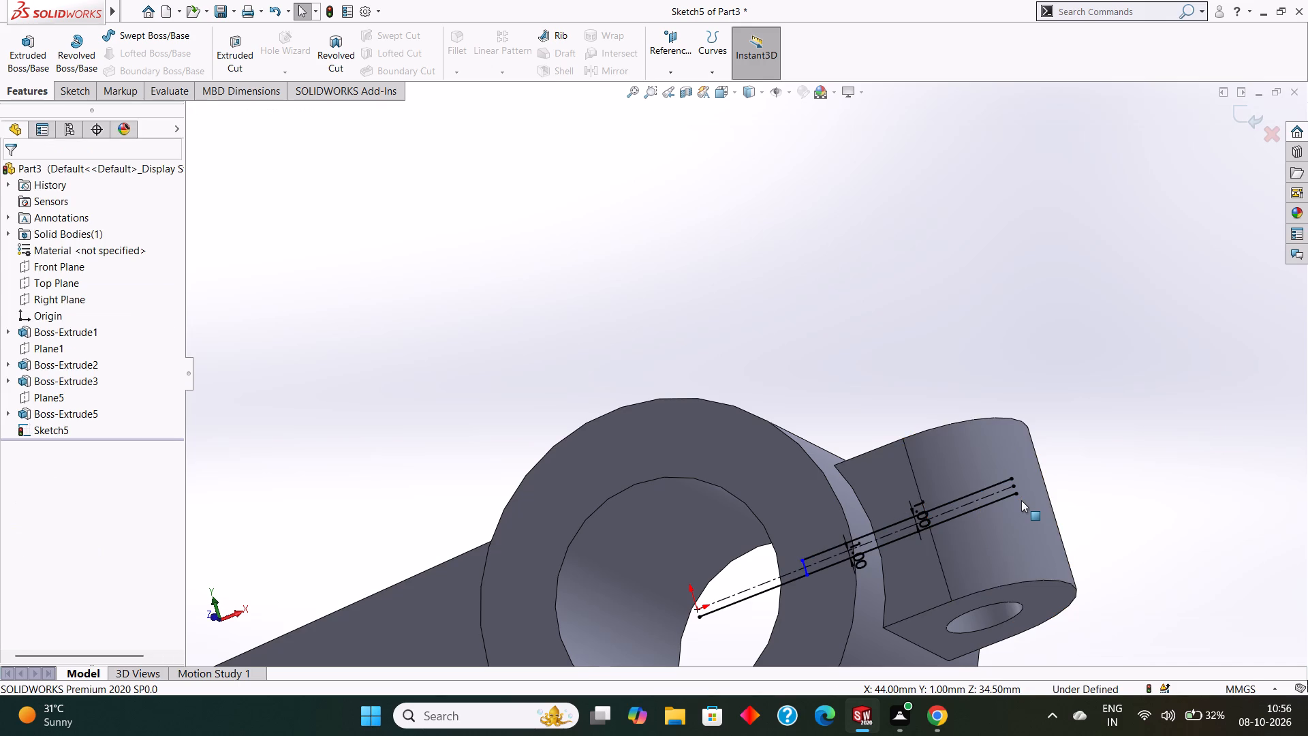
key(ctrl+z)
key(ctrl+z)
key(ctrl+z)
key(ctrl+z)
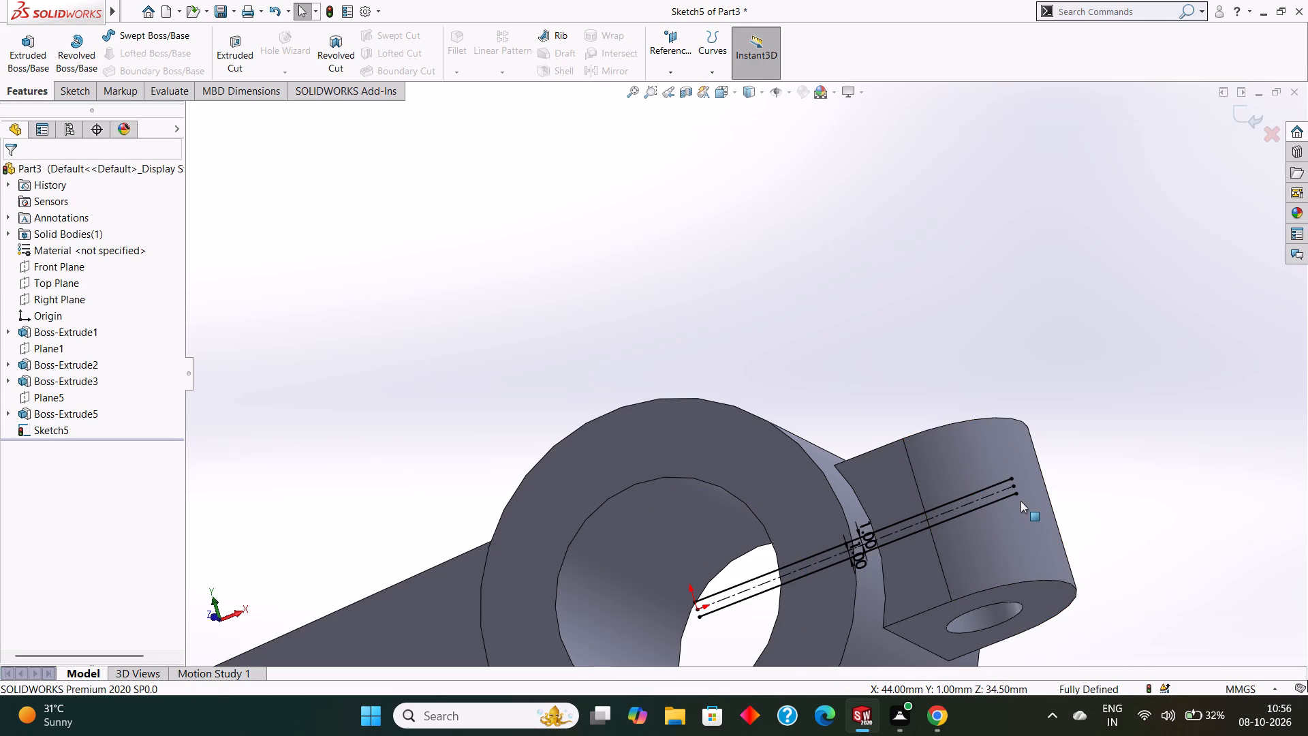
key(ctrl+z)
Exit the emptied slit sketch.
click(768, 487)
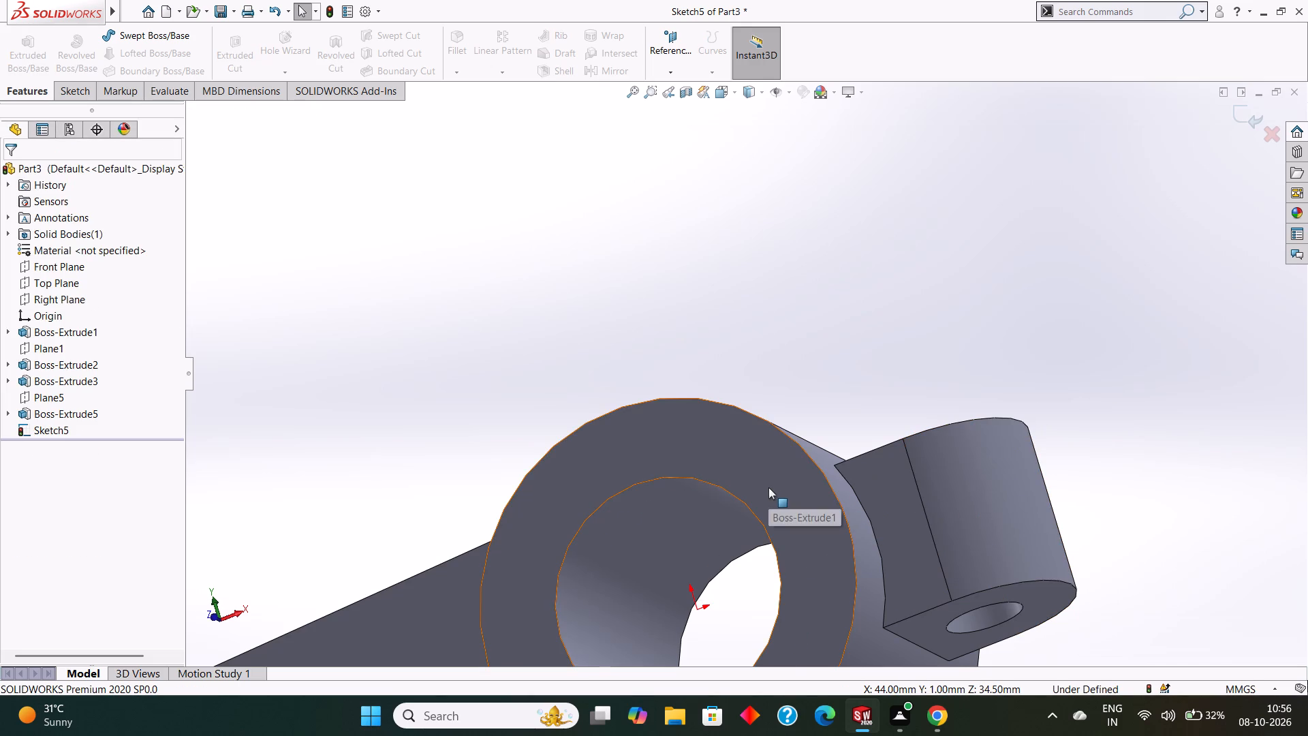
key(ctrl+8)
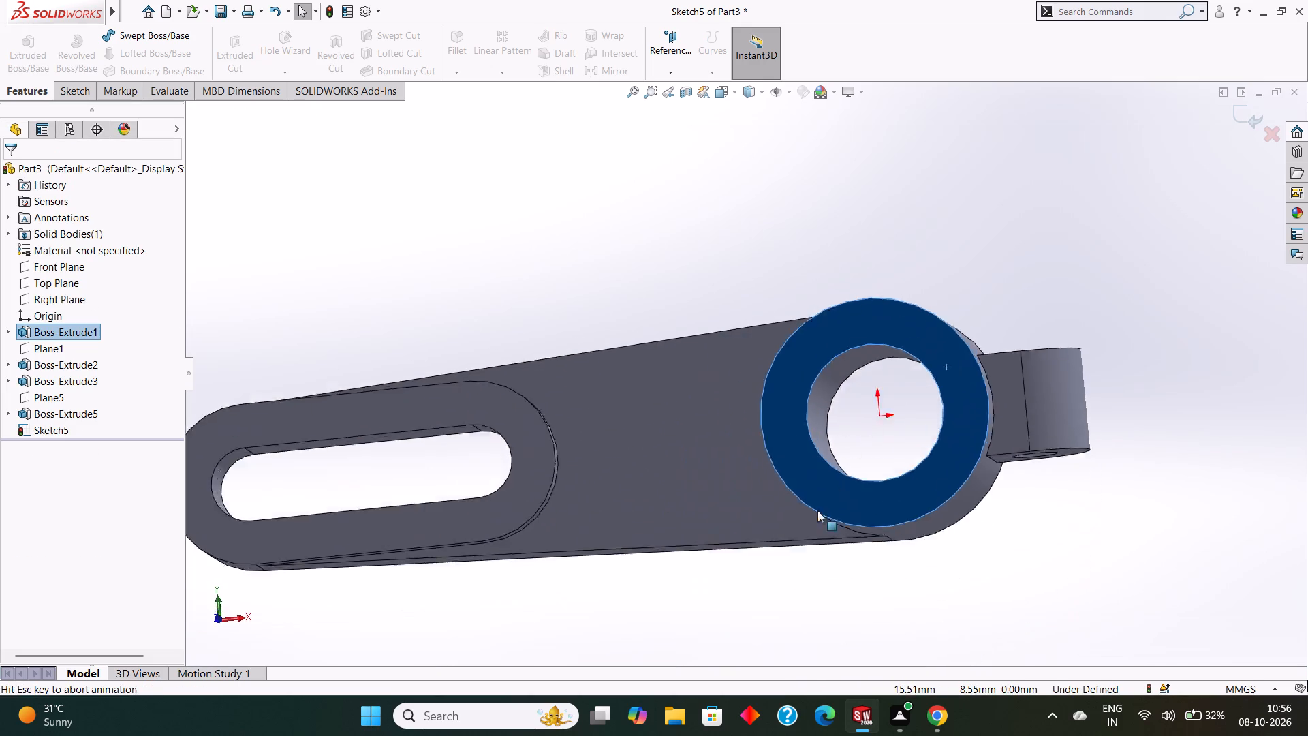
right_click(917, 306)
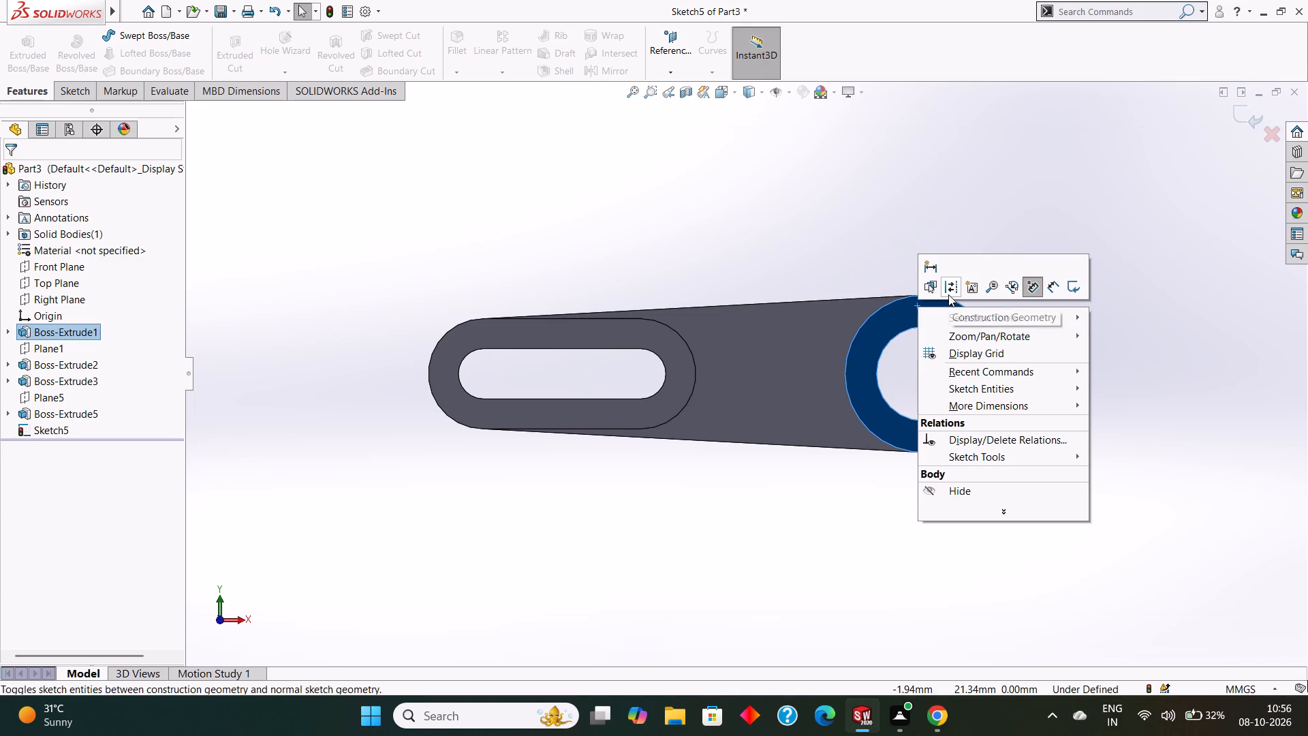
key(Escape)
click(70, 87)
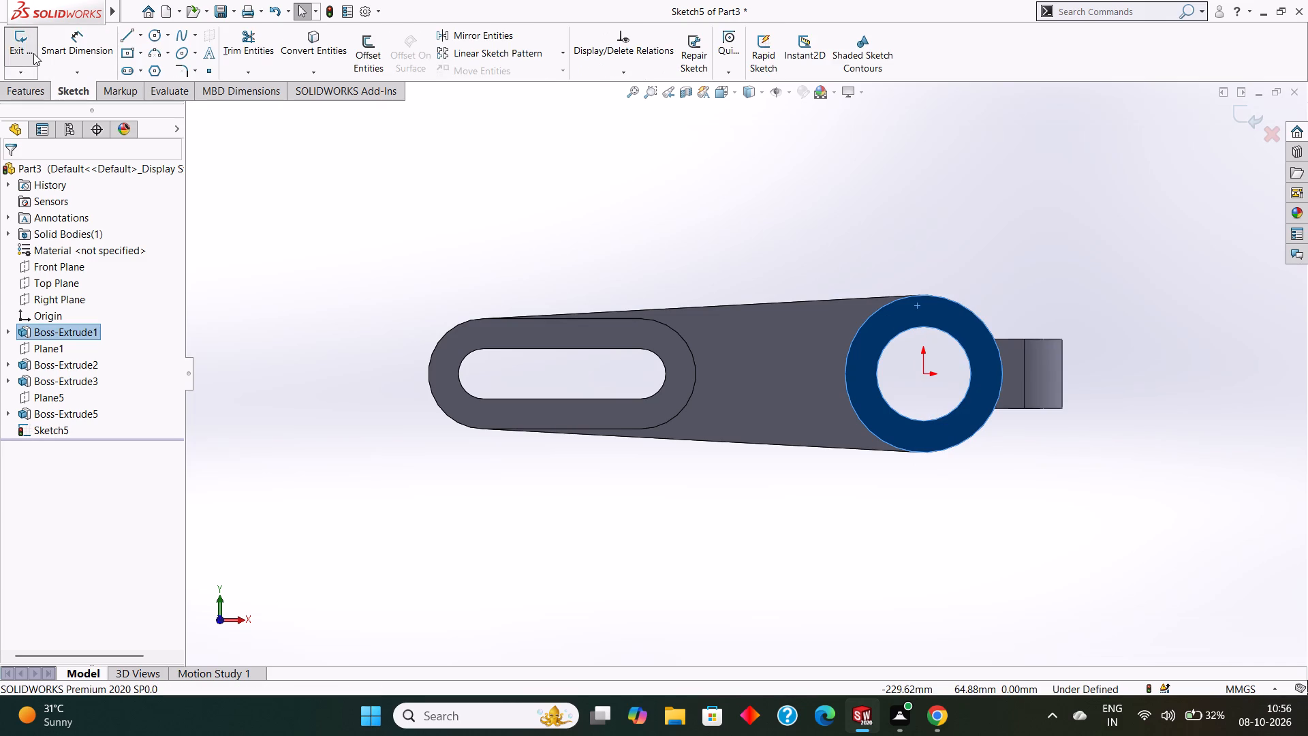
click(29, 47)
Start a new sketch on the hollow cylinder's ring-shaped end face, viewed face-on.
middle_drag(981, 258, 937, 245)
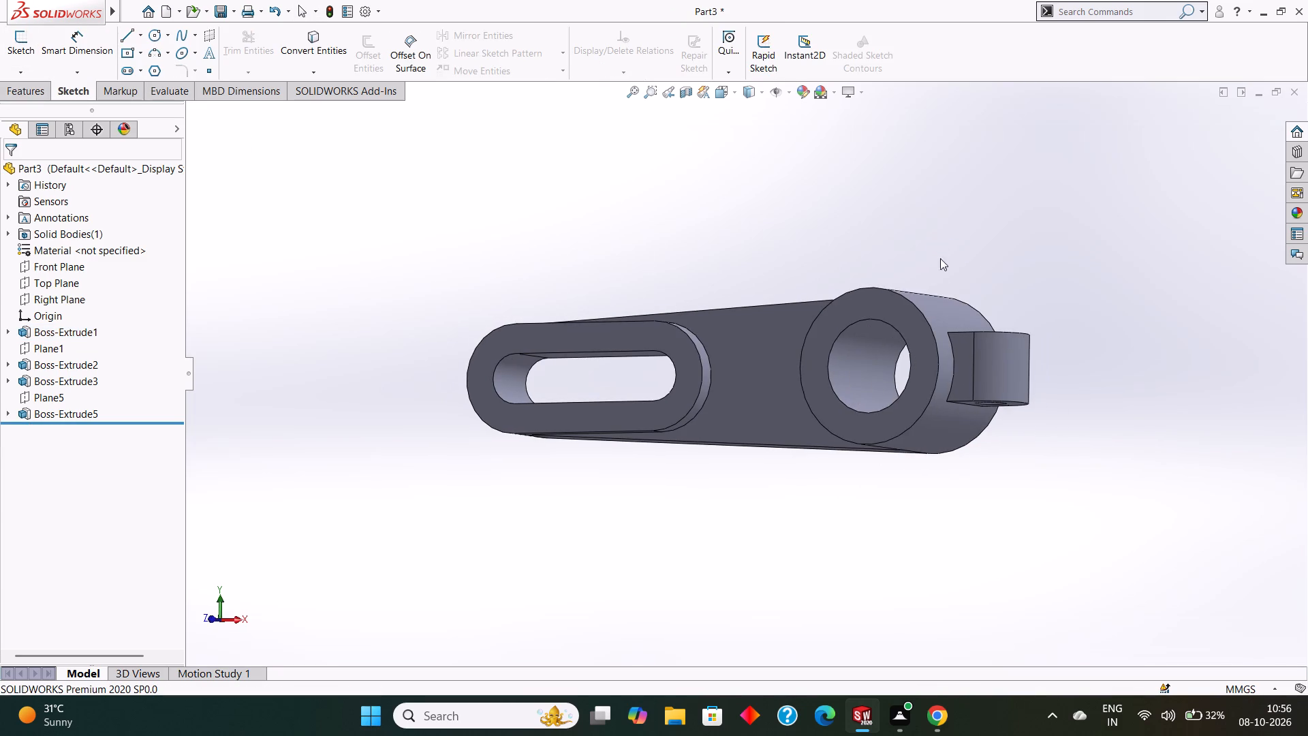
click(892, 302)
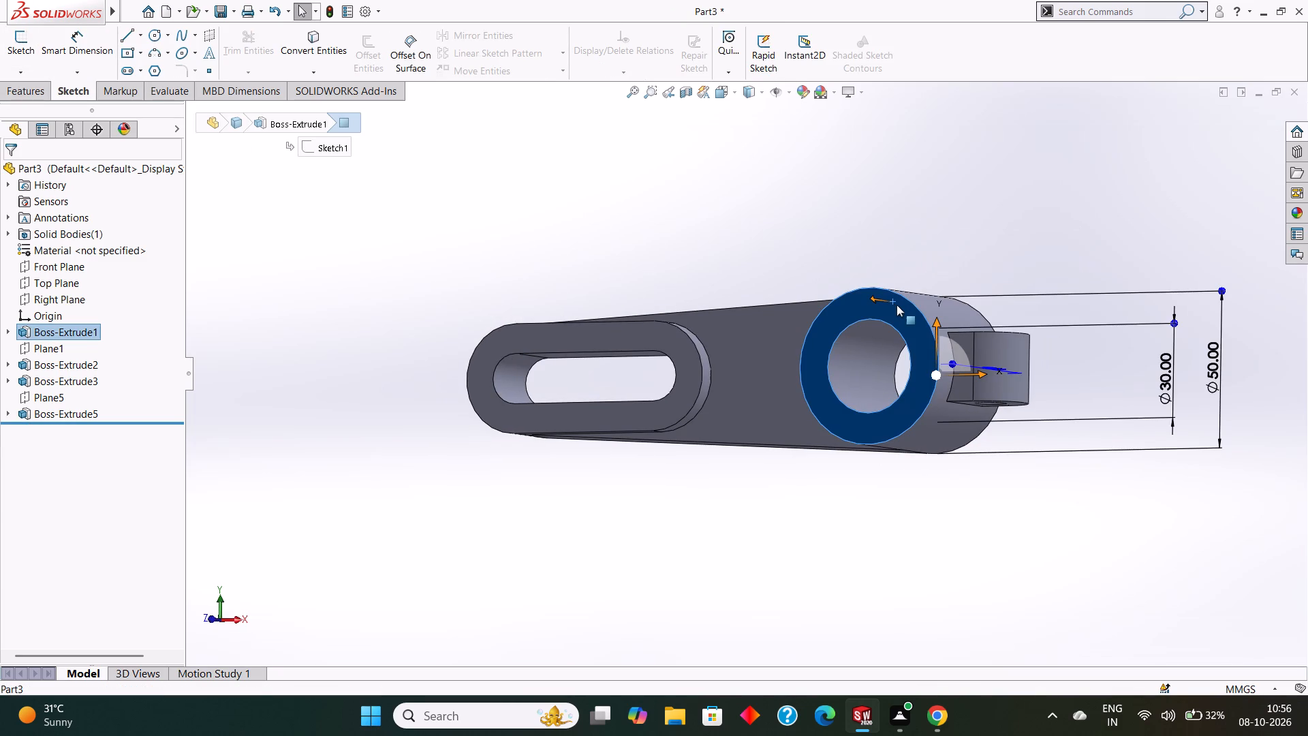
key(ctrl+8)
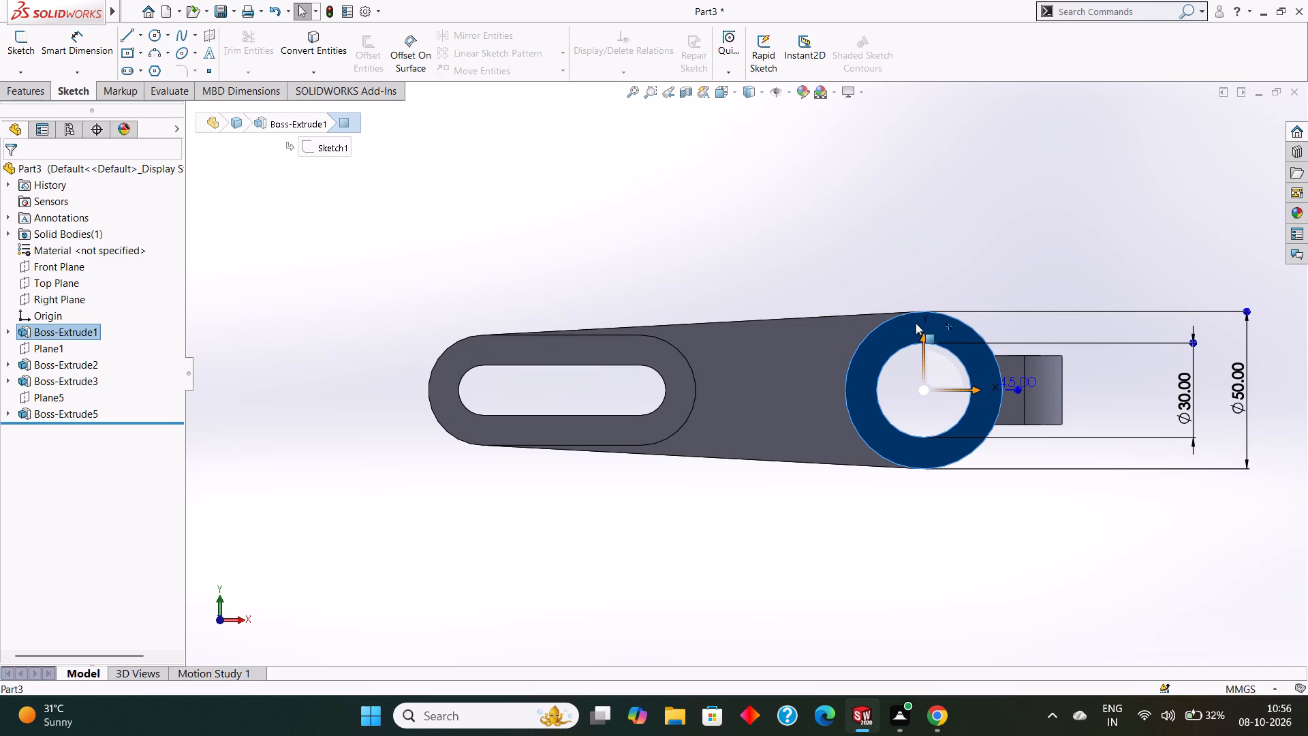
right_click(909, 320)
click(941, 296)
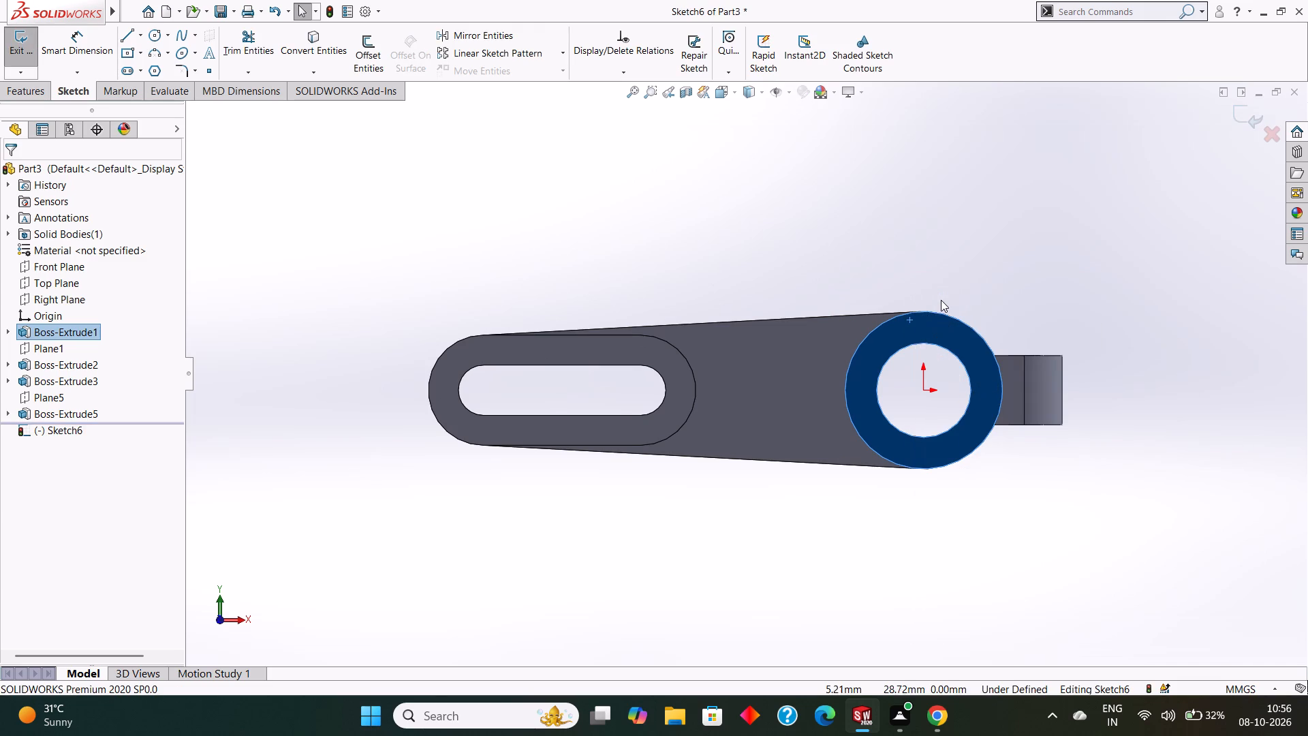
key(Escape)
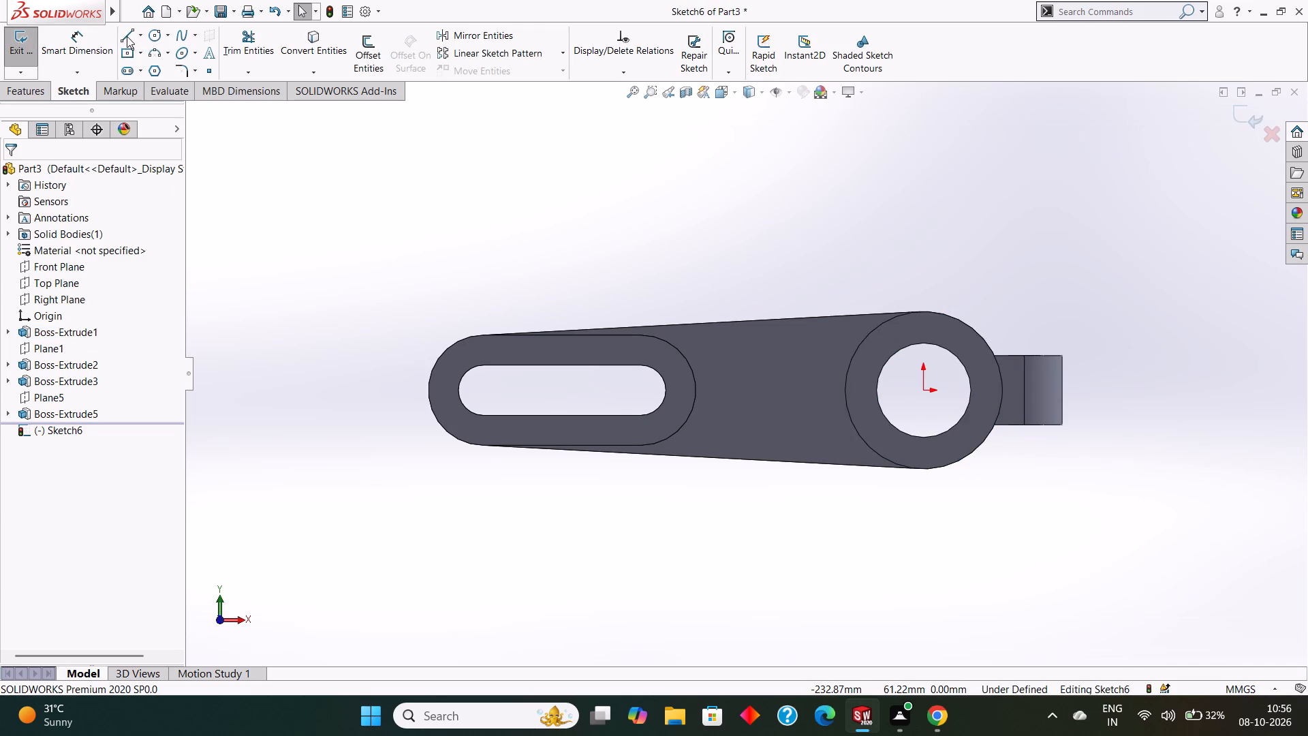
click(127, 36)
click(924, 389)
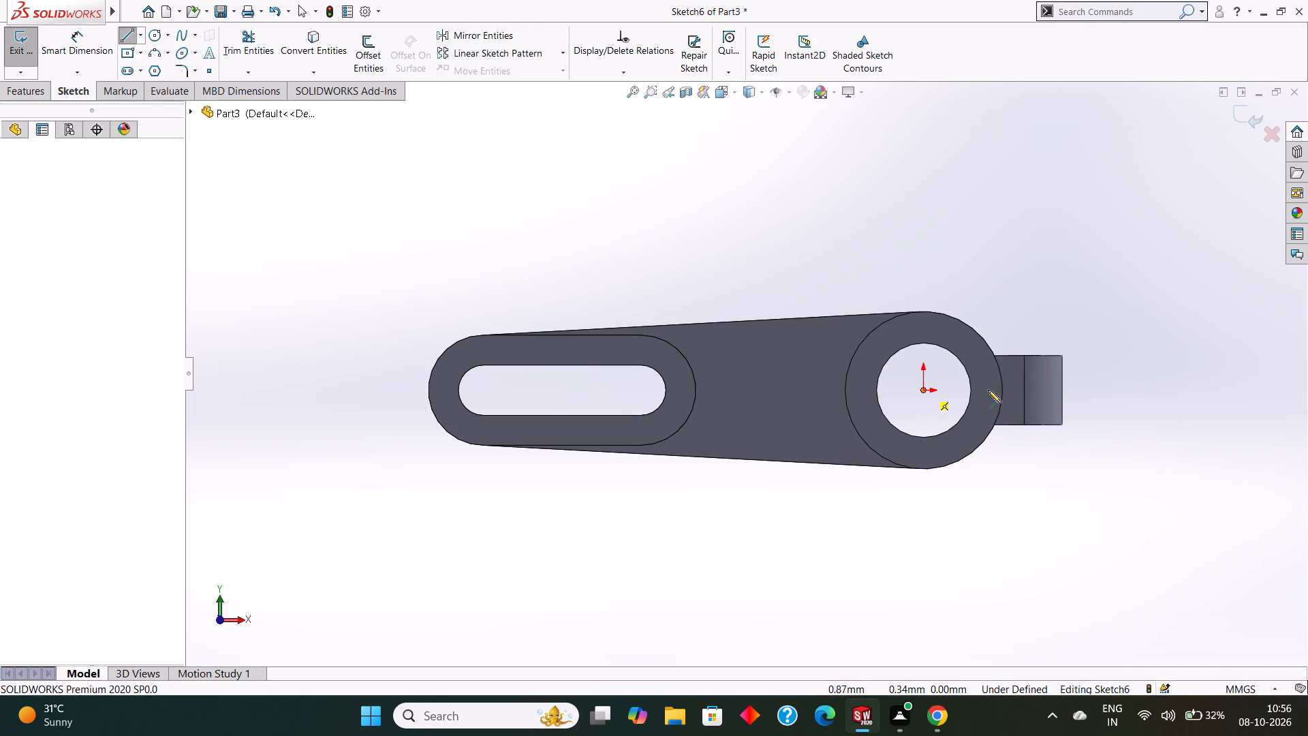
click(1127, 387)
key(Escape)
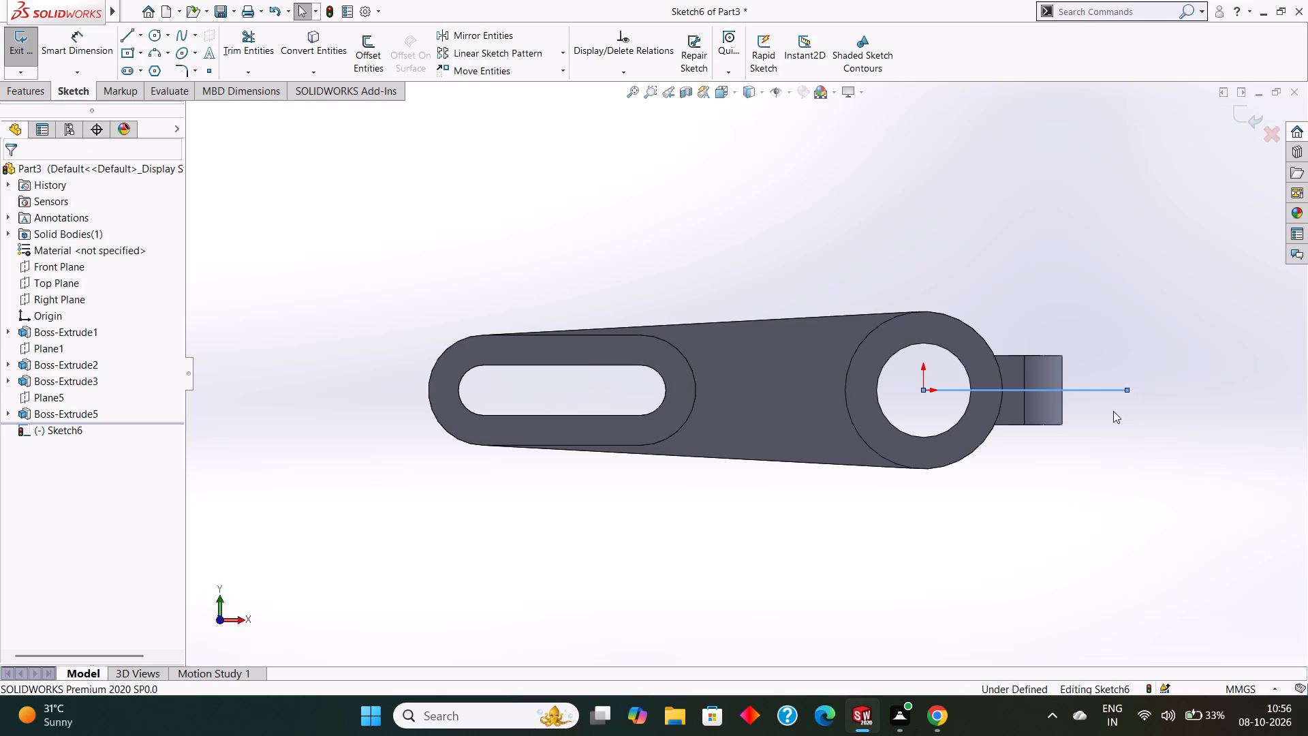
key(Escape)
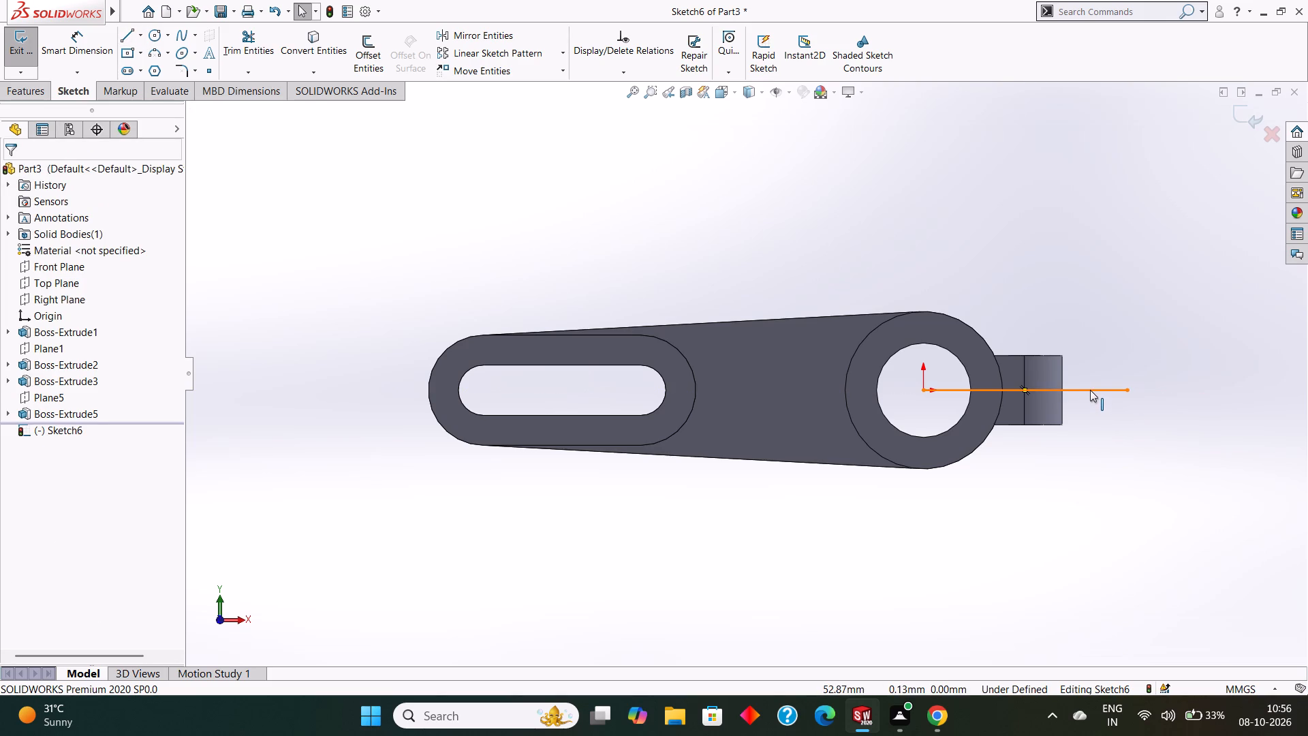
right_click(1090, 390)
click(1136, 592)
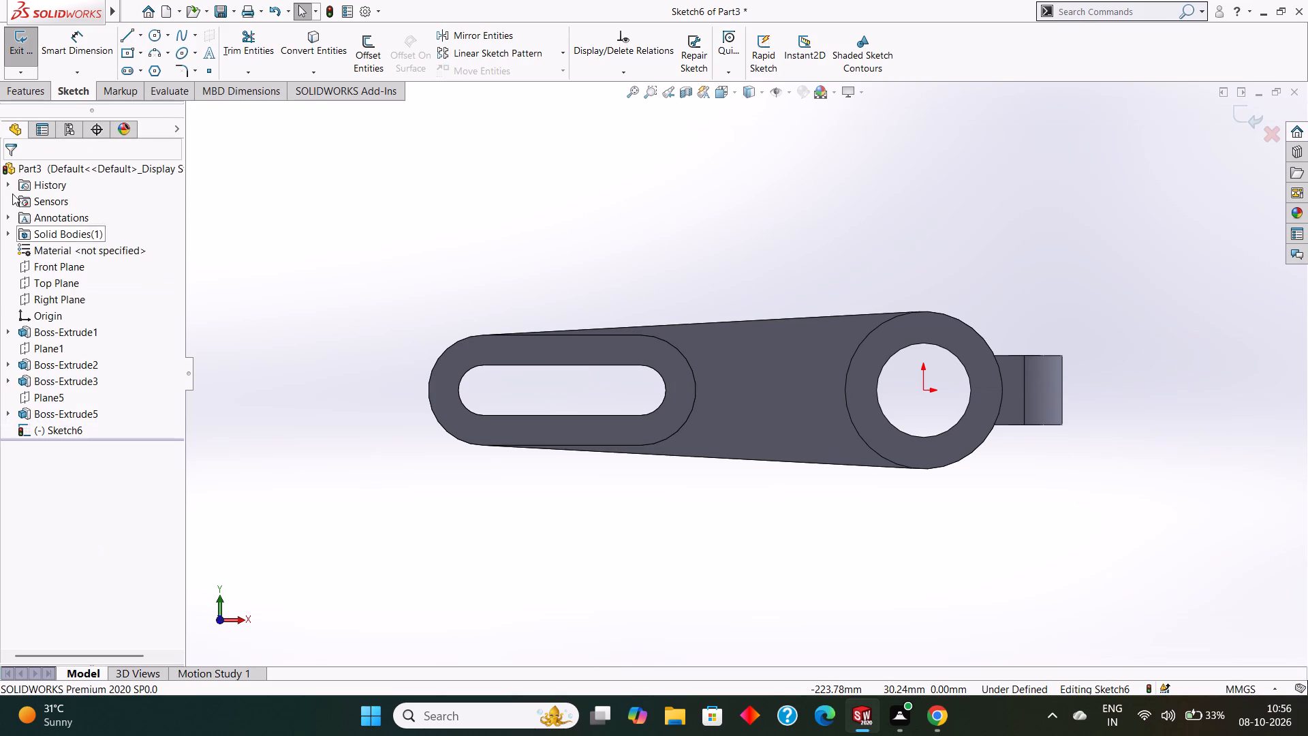
Sketch a horizontal centerline about 61 mm long from the origin through the lug and past its outer end.
click(139, 34)
click(153, 74)
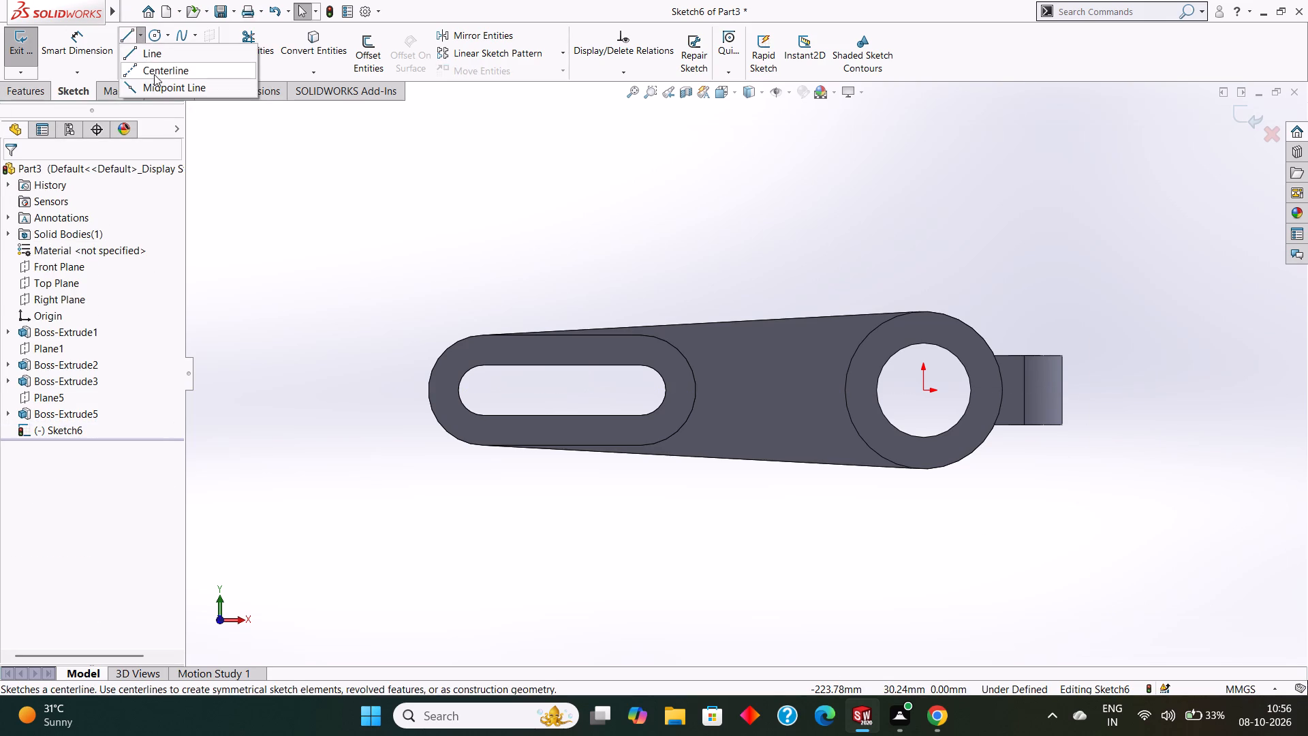
click(922, 390)
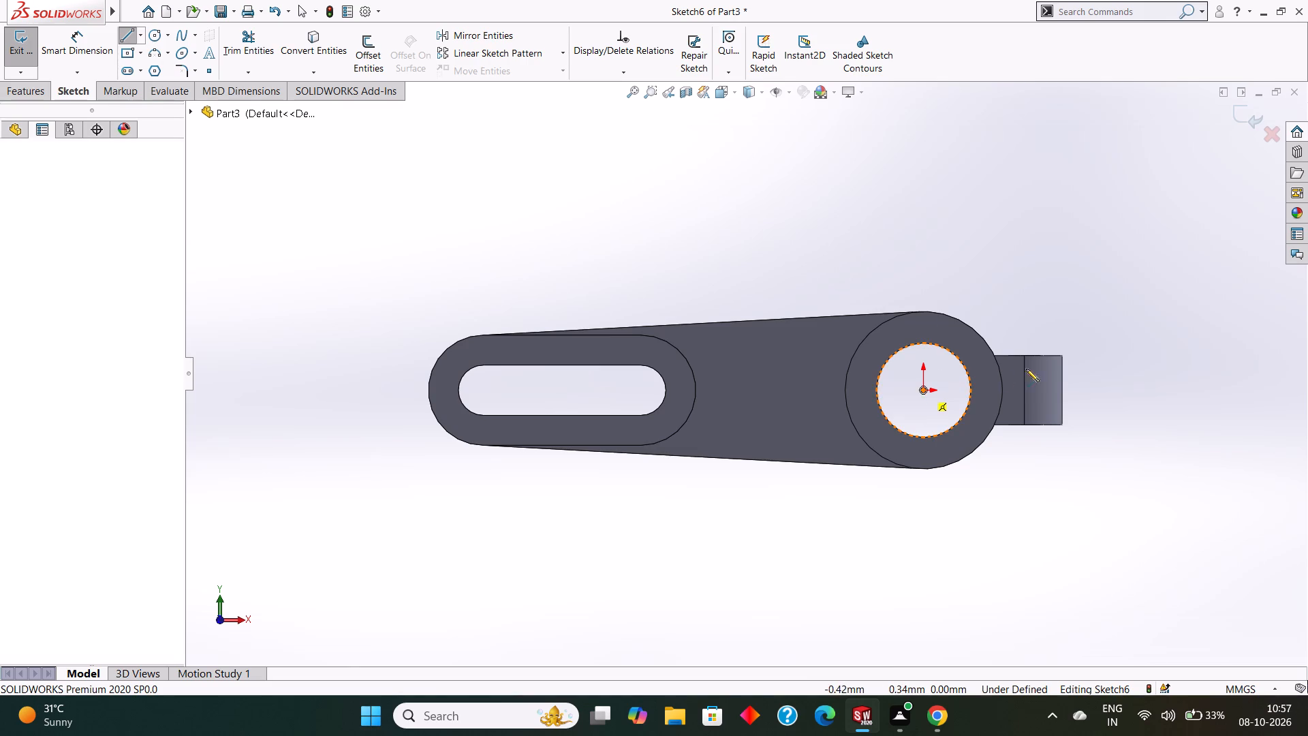
click(1115, 393)
key(Escape)
key(Escape)
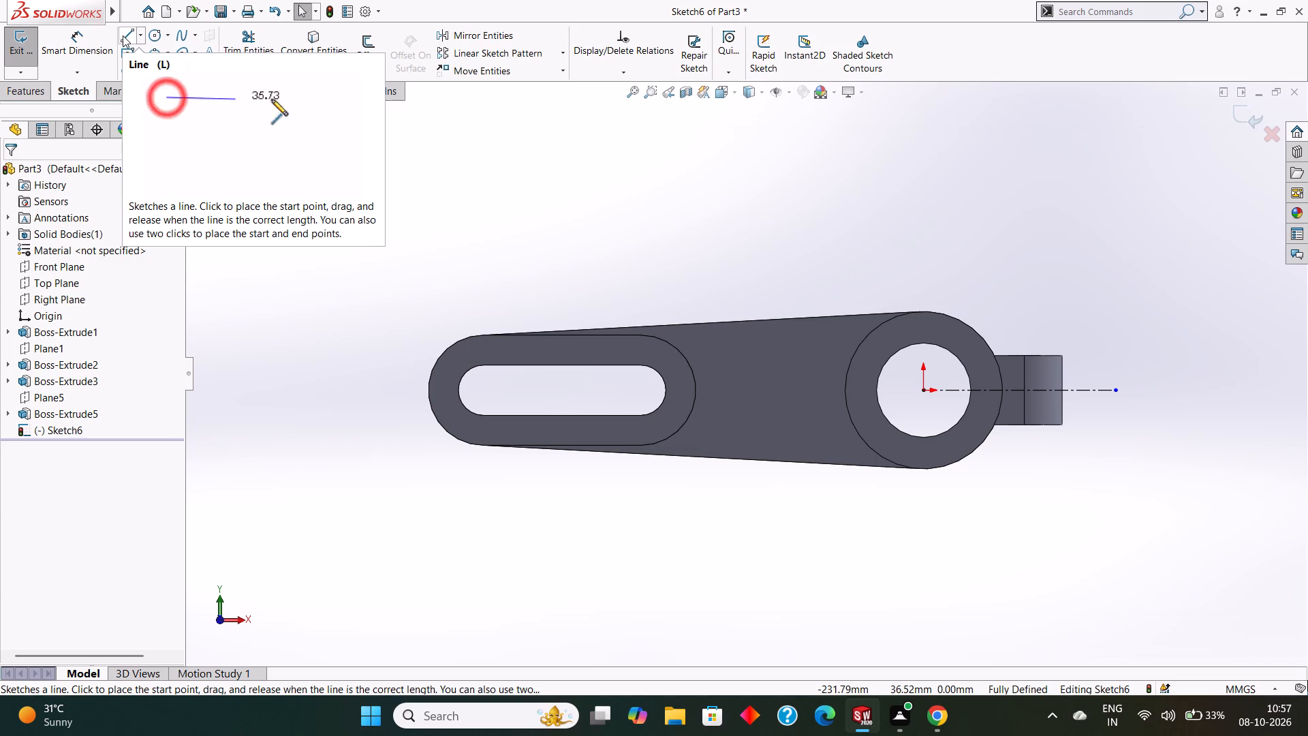
Offset the centerline by 1 mm in both directions with dimensions added.
click(1100, 393)
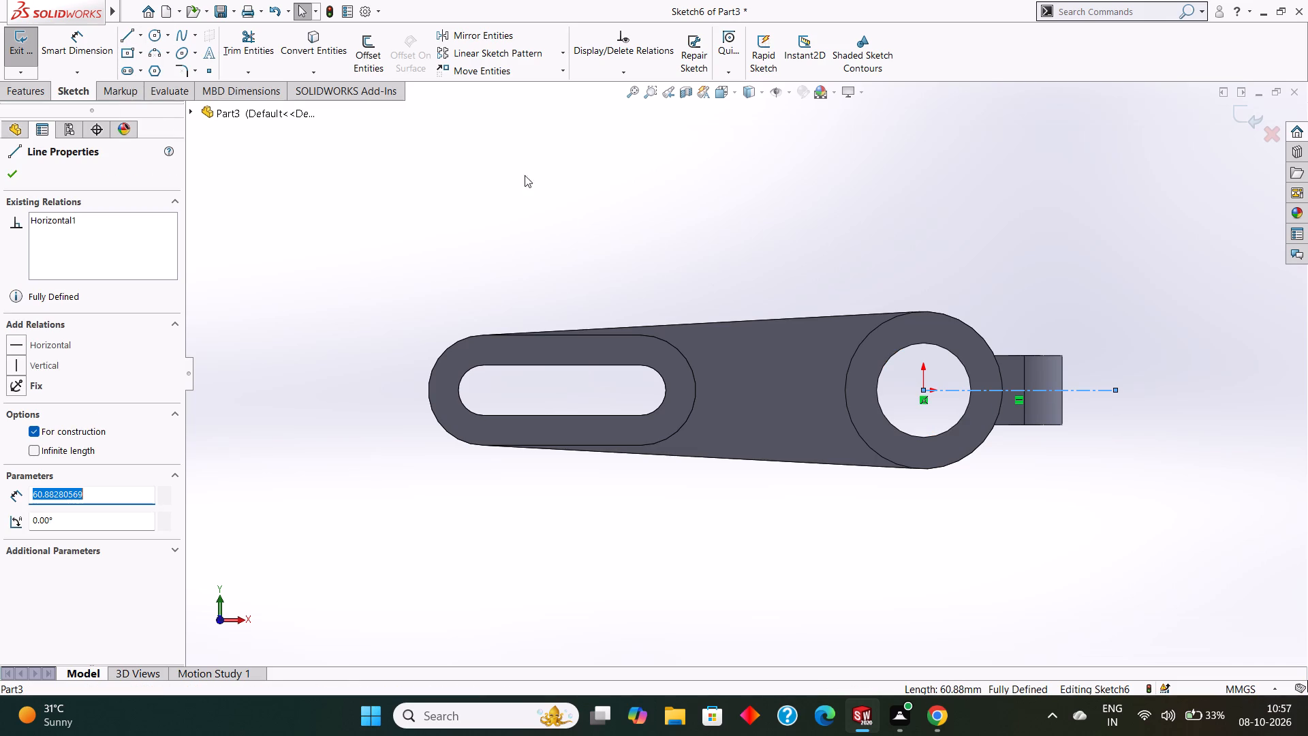
click(360, 49)
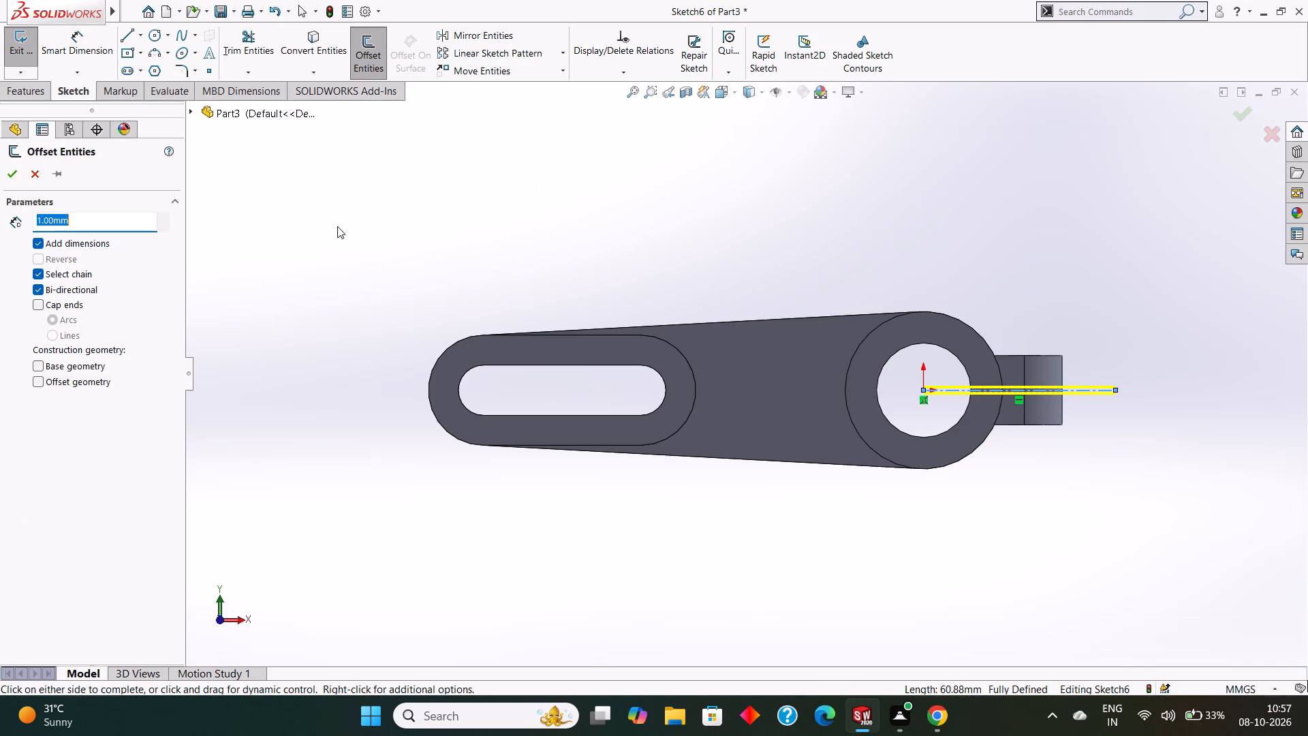
click(11, 173)
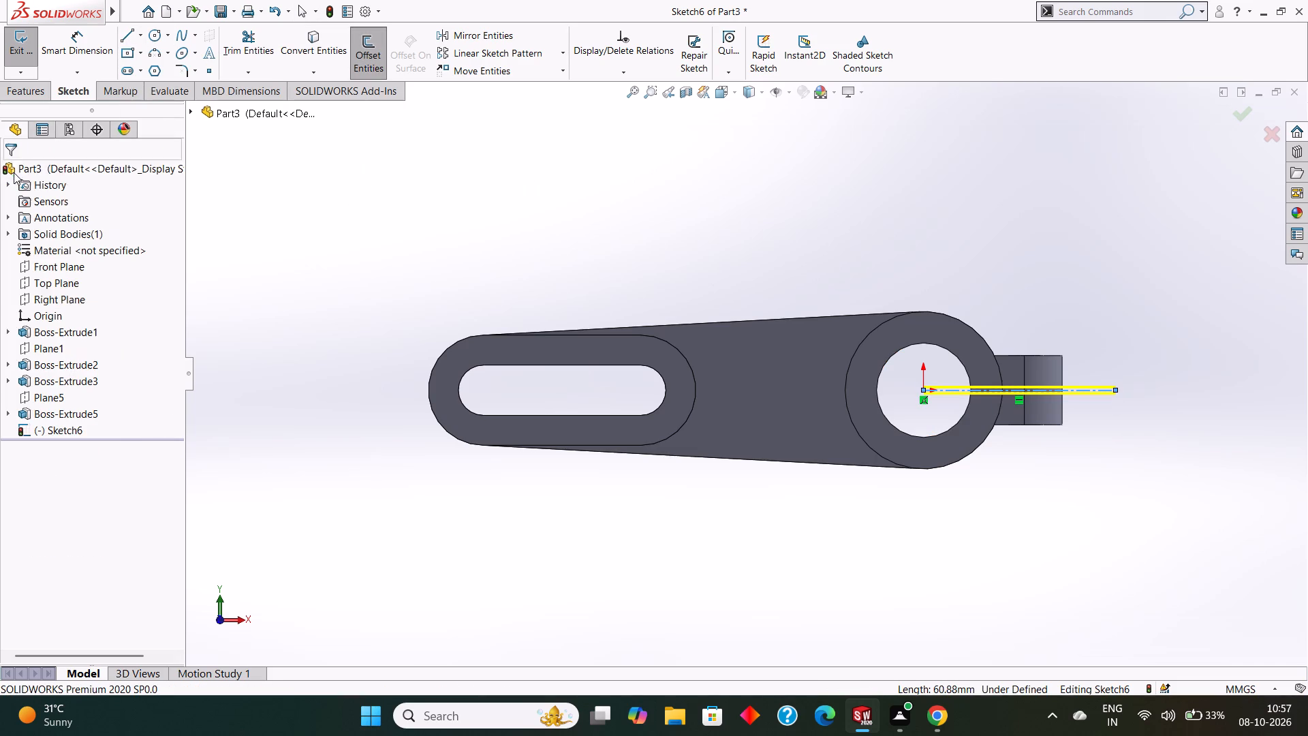
Sketch a circle centred on the origin with a 15 mm radius, coinciding with the bore edge.
scroll(1033, 380, down, 2)
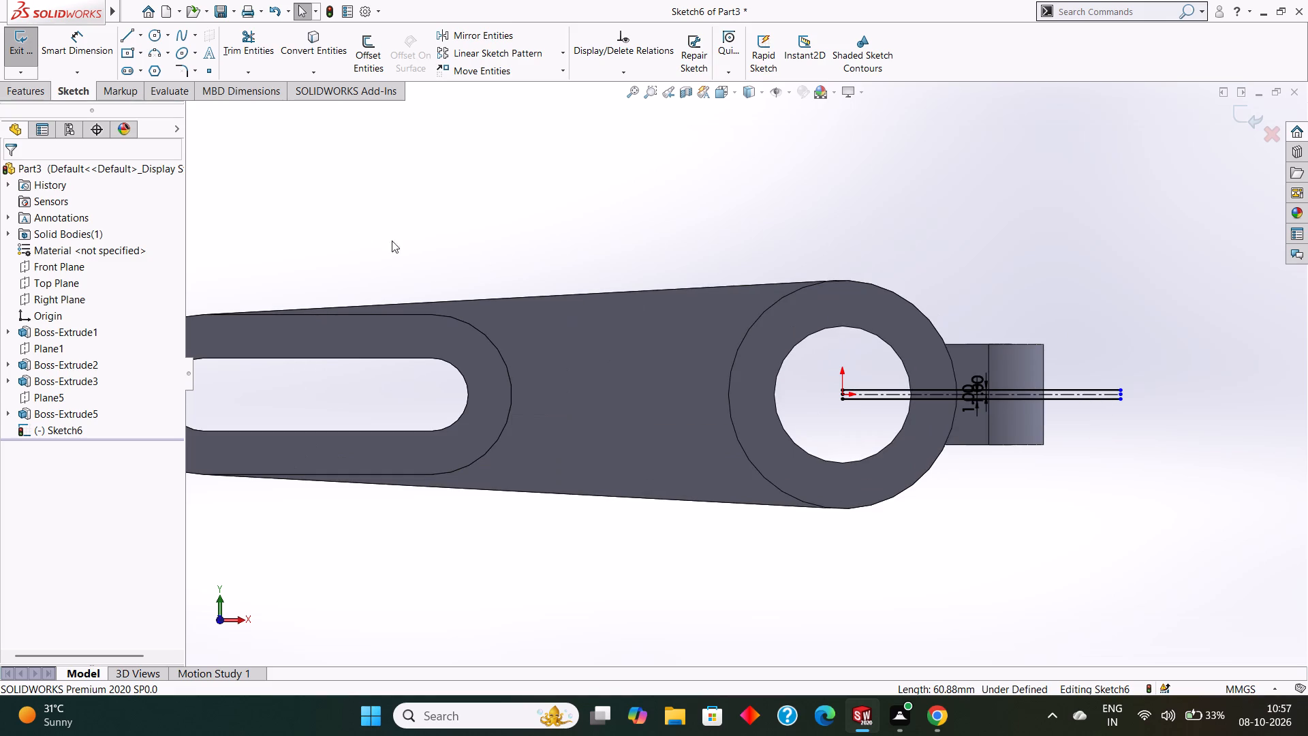
click(157, 39)
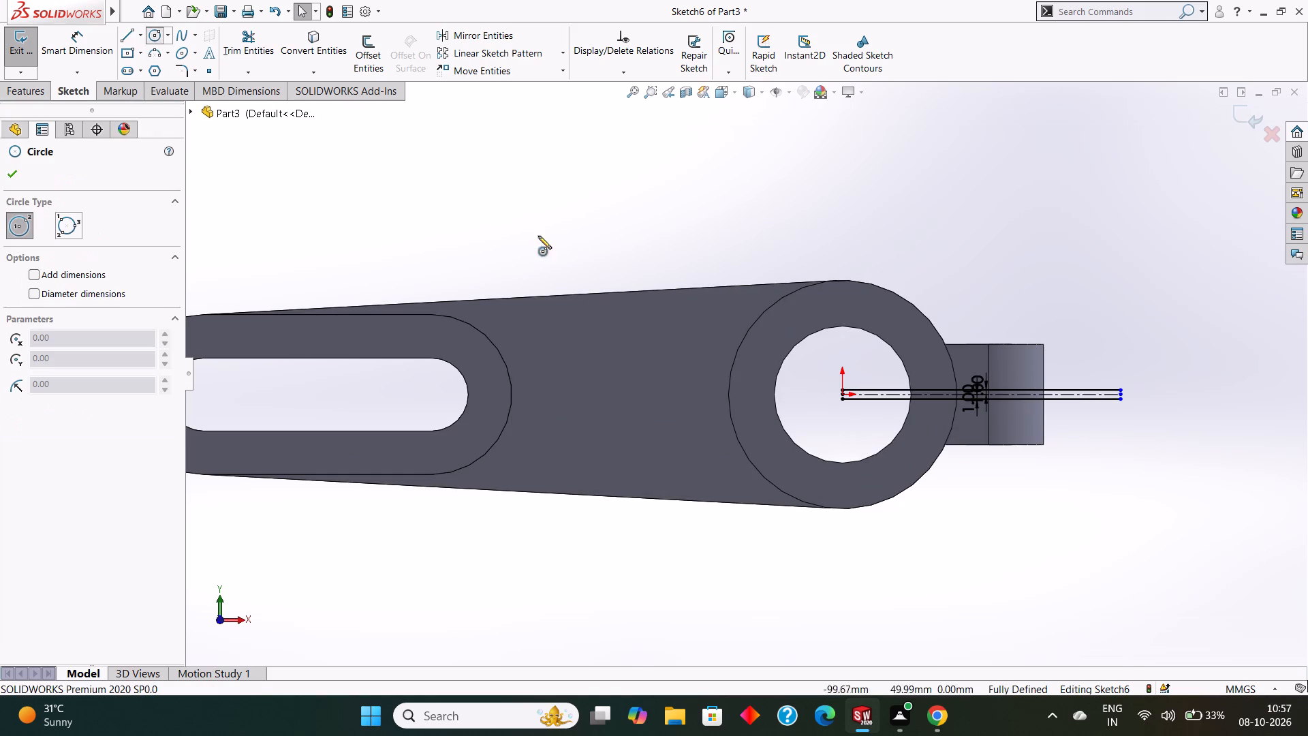
drag(842, 395, 864, 431)
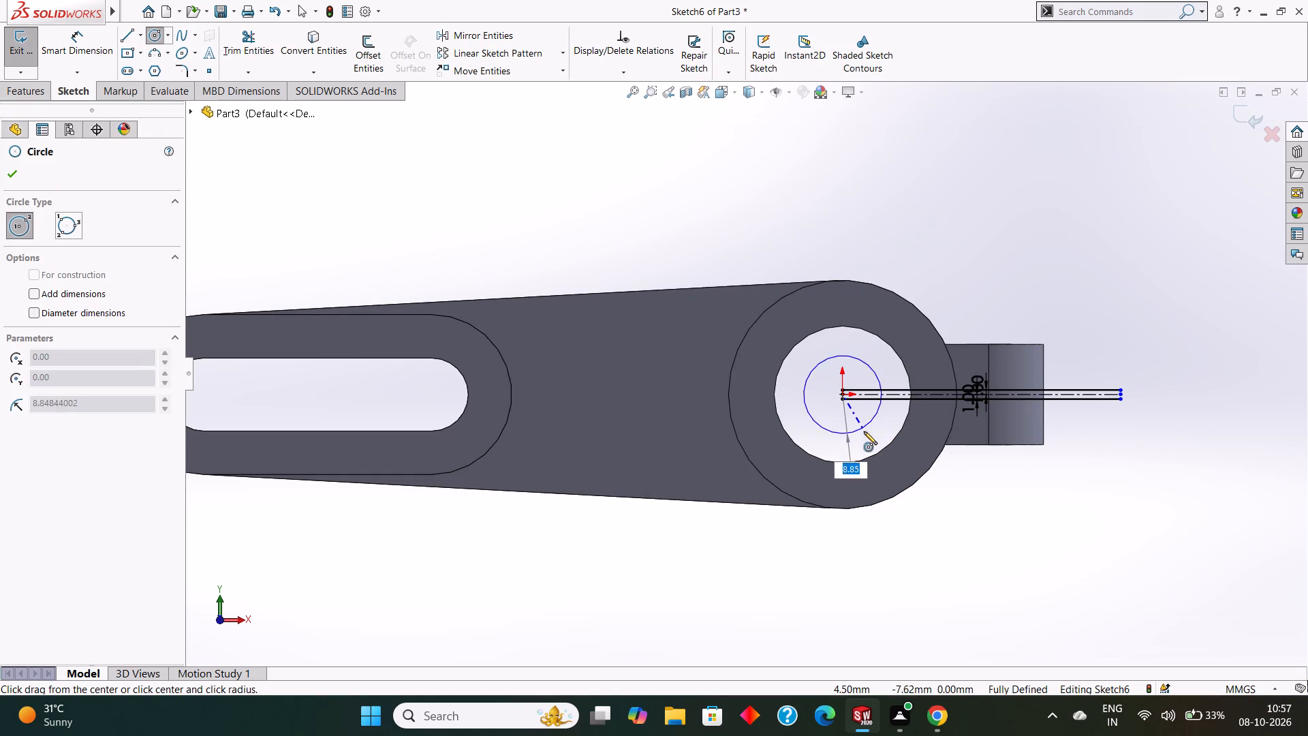
drag(864, 431, 884, 448)
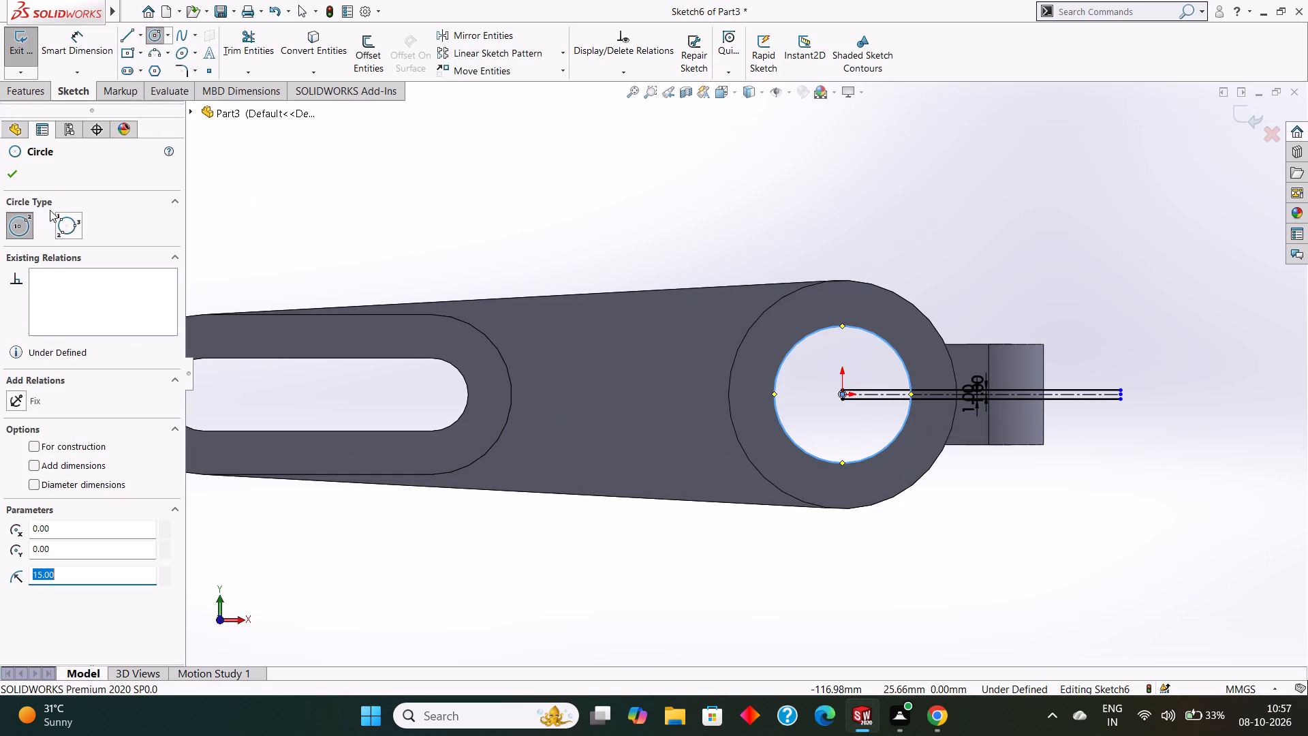
click(8, 168)
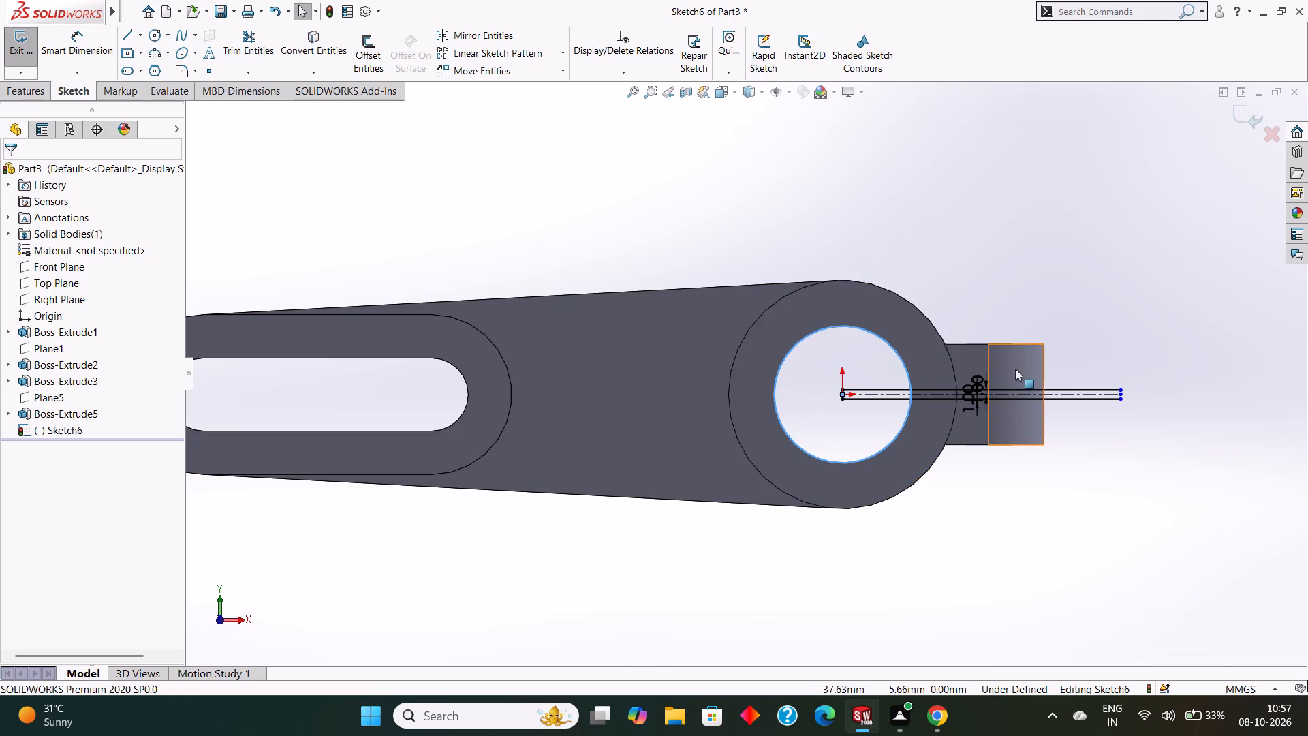
Sketch a short line about 2 mm long joining the two offset lines at the lug's outer edge.
click(126, 39)
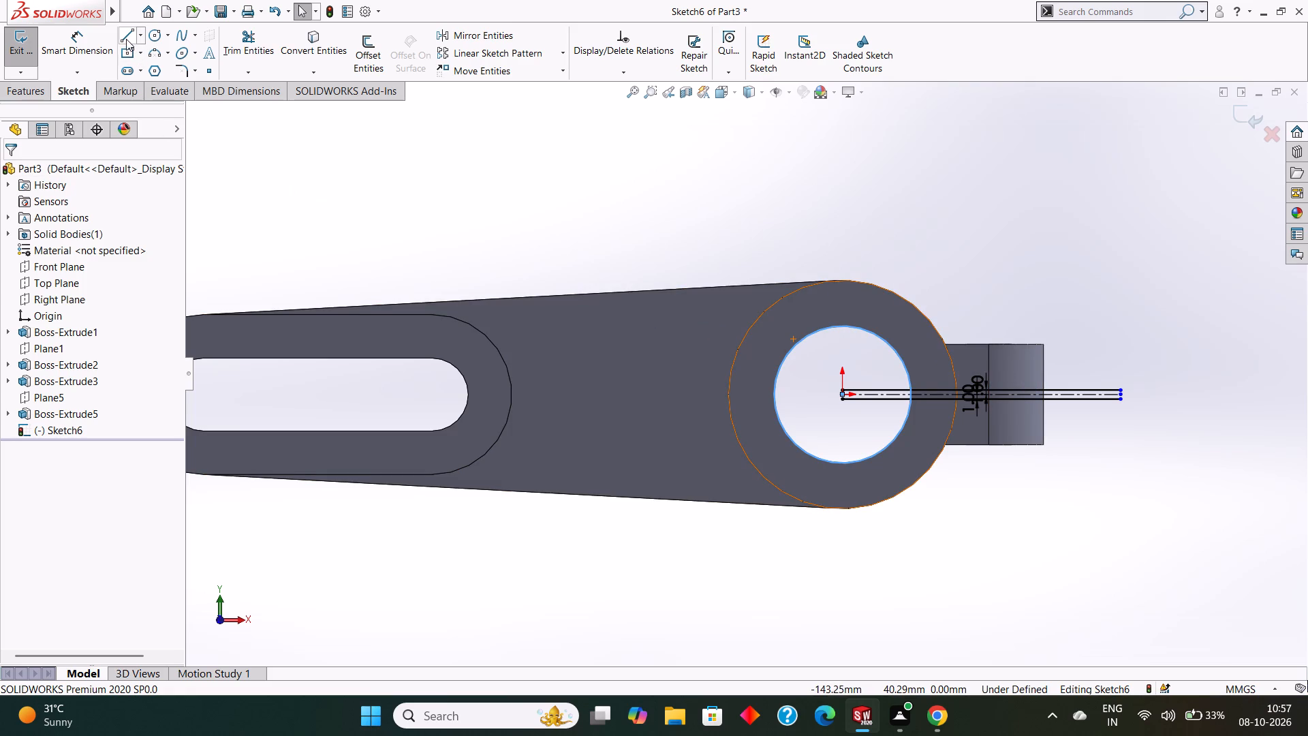
scroll(1059, 384, down, 4)
scroll(959, 412, down, 3)
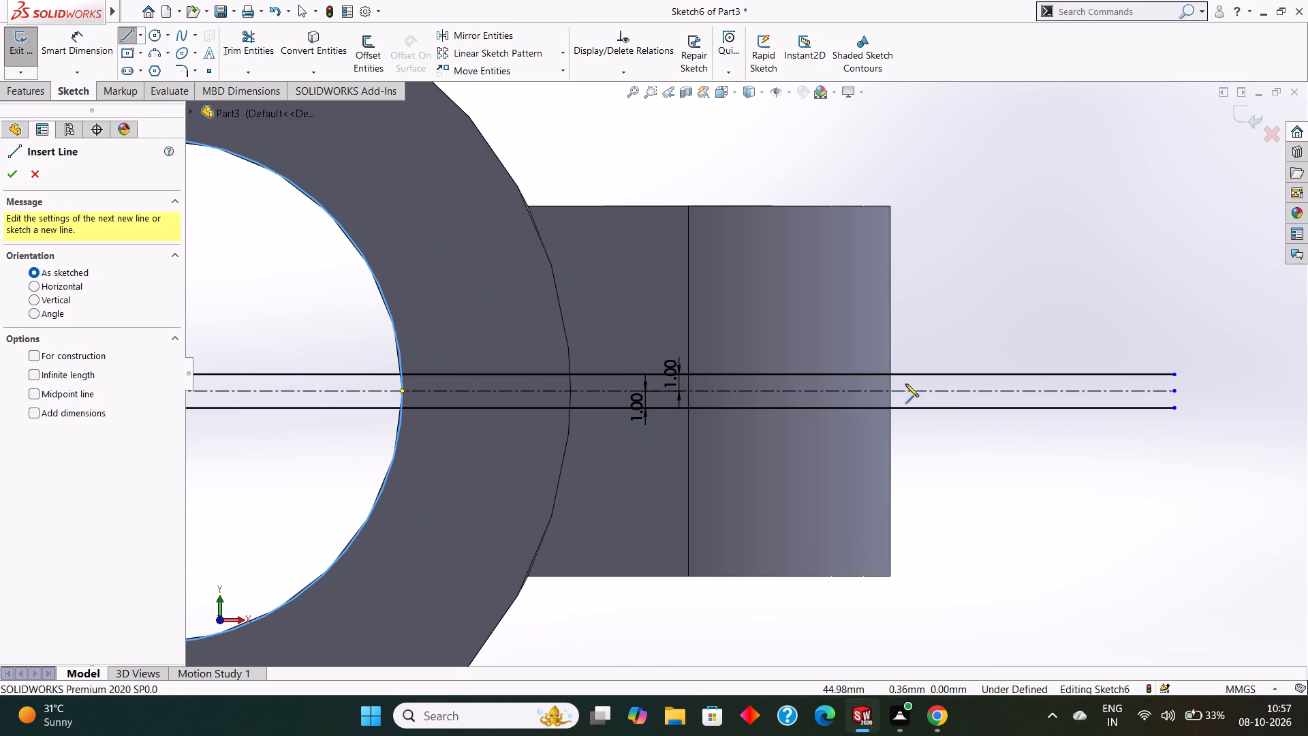
click(889, 371)
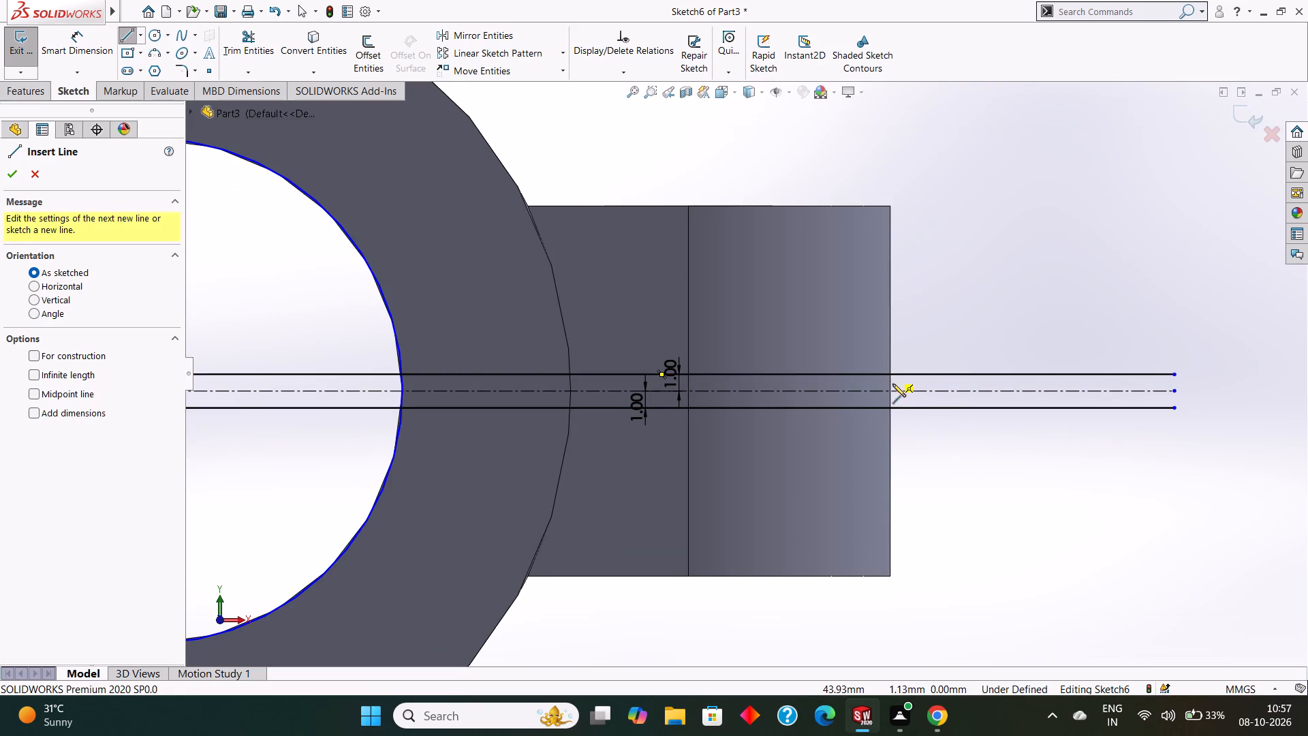
click(890, 407)
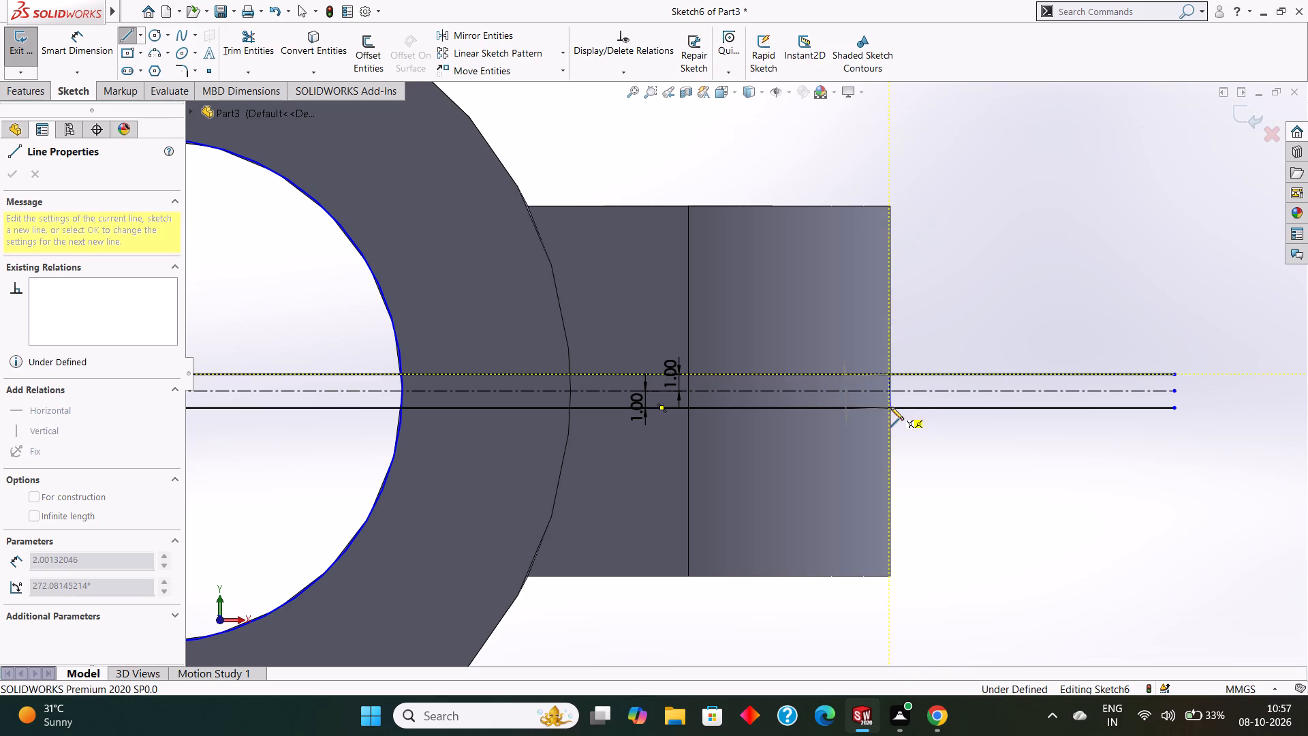
key(Escape)
scroll(941, 438, up, 5)
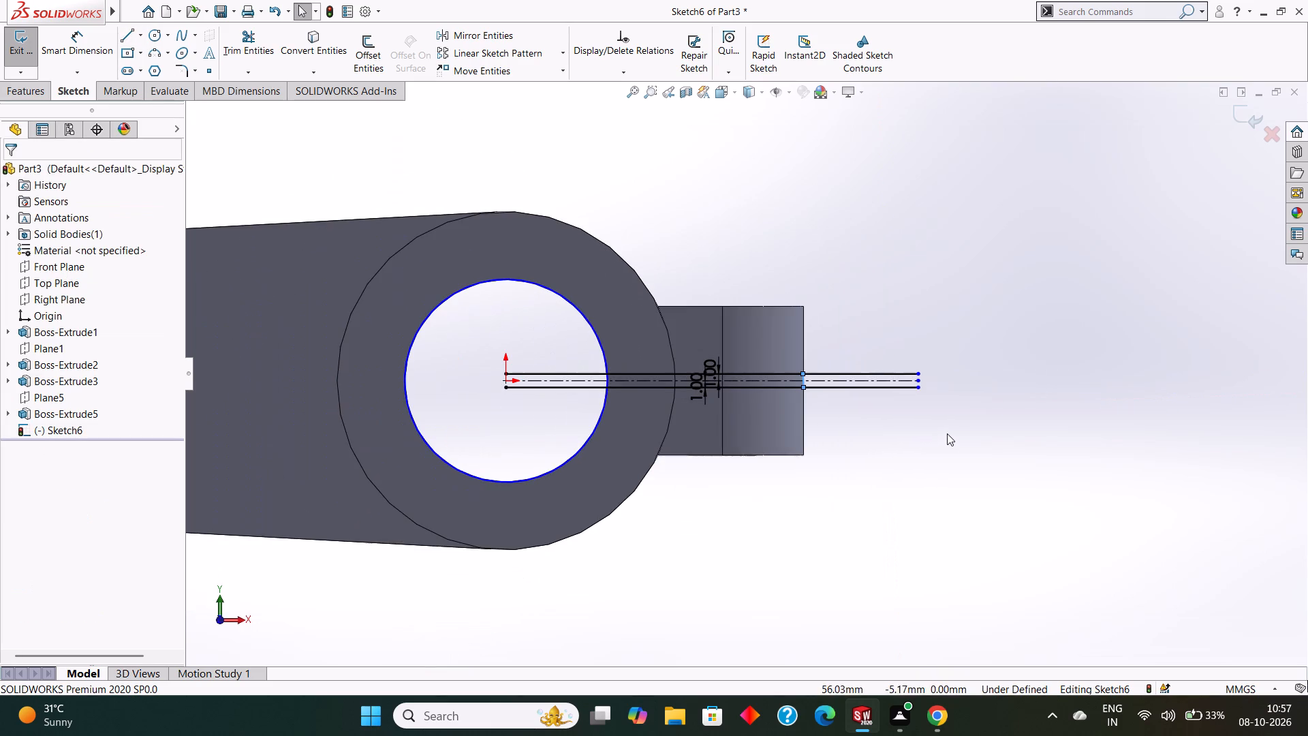
Trim the offset lines and centerline inside the bore and beyond the lug's outer edge.
click(248, 34)
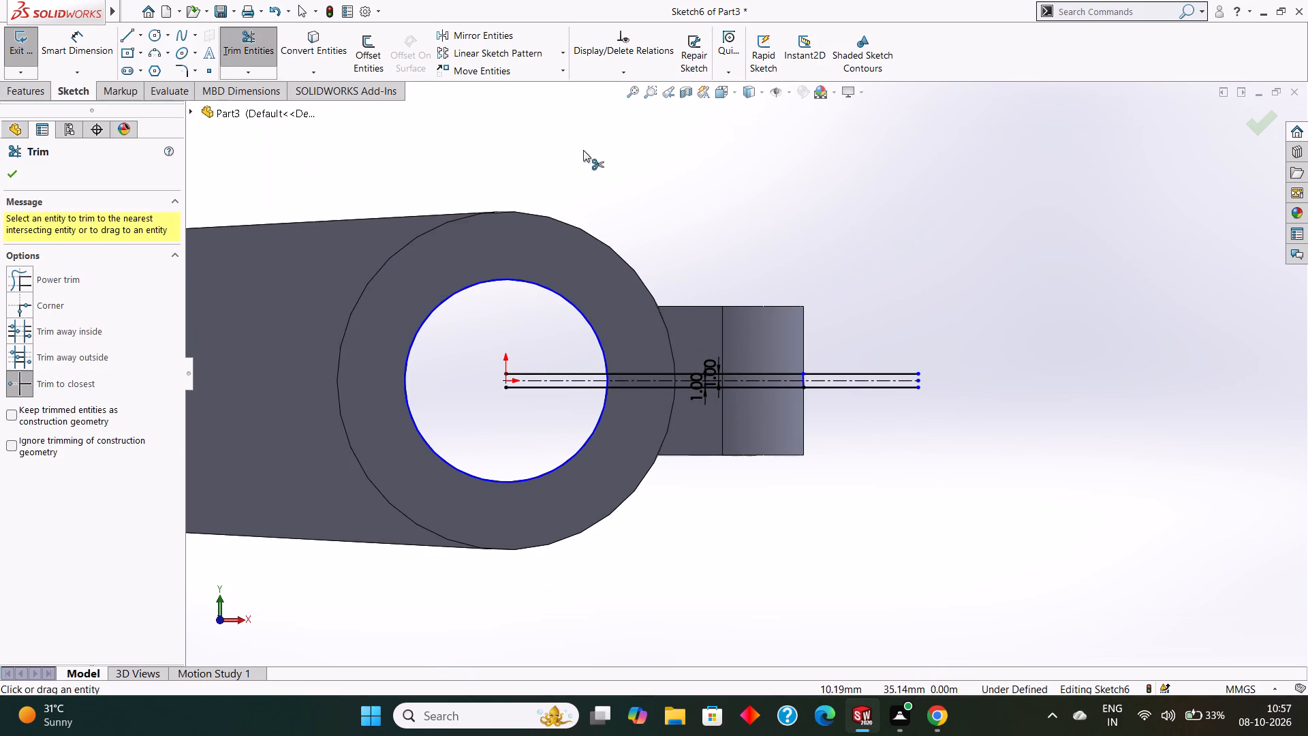
click(555, 369)
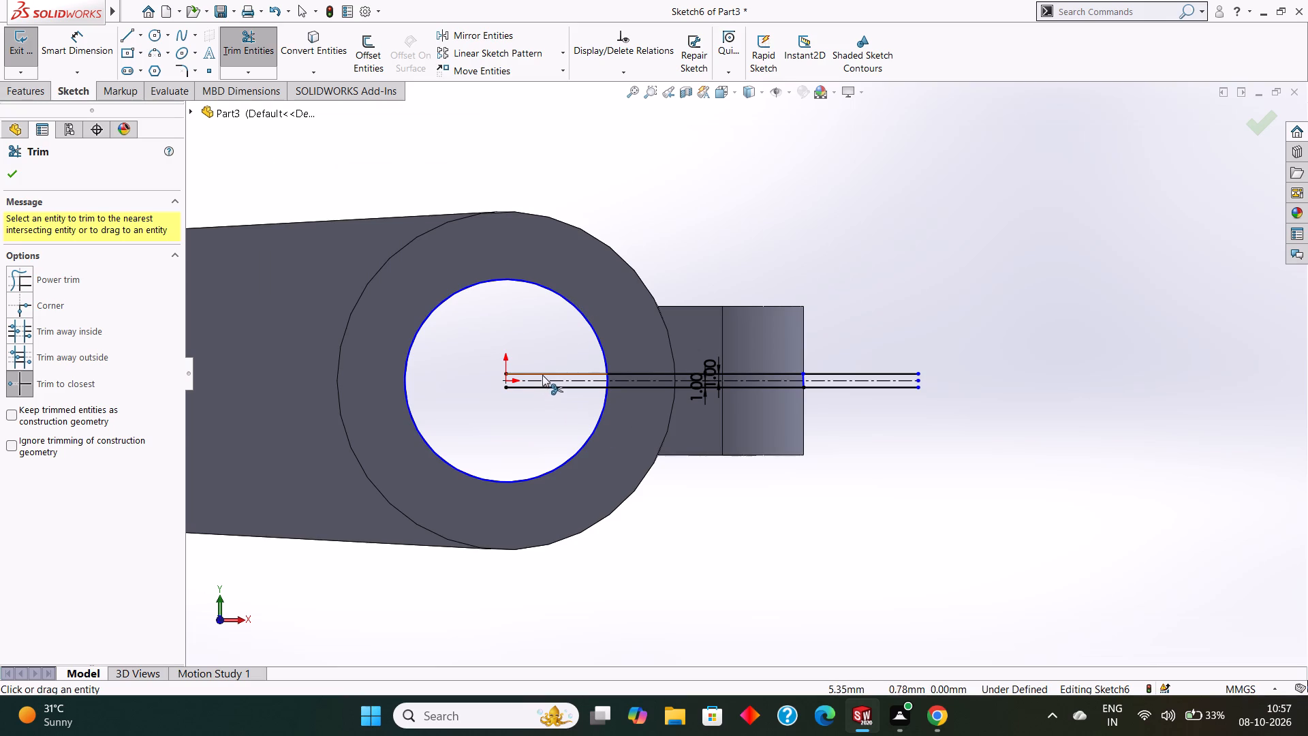
click(542, 371)
click(533, 388)
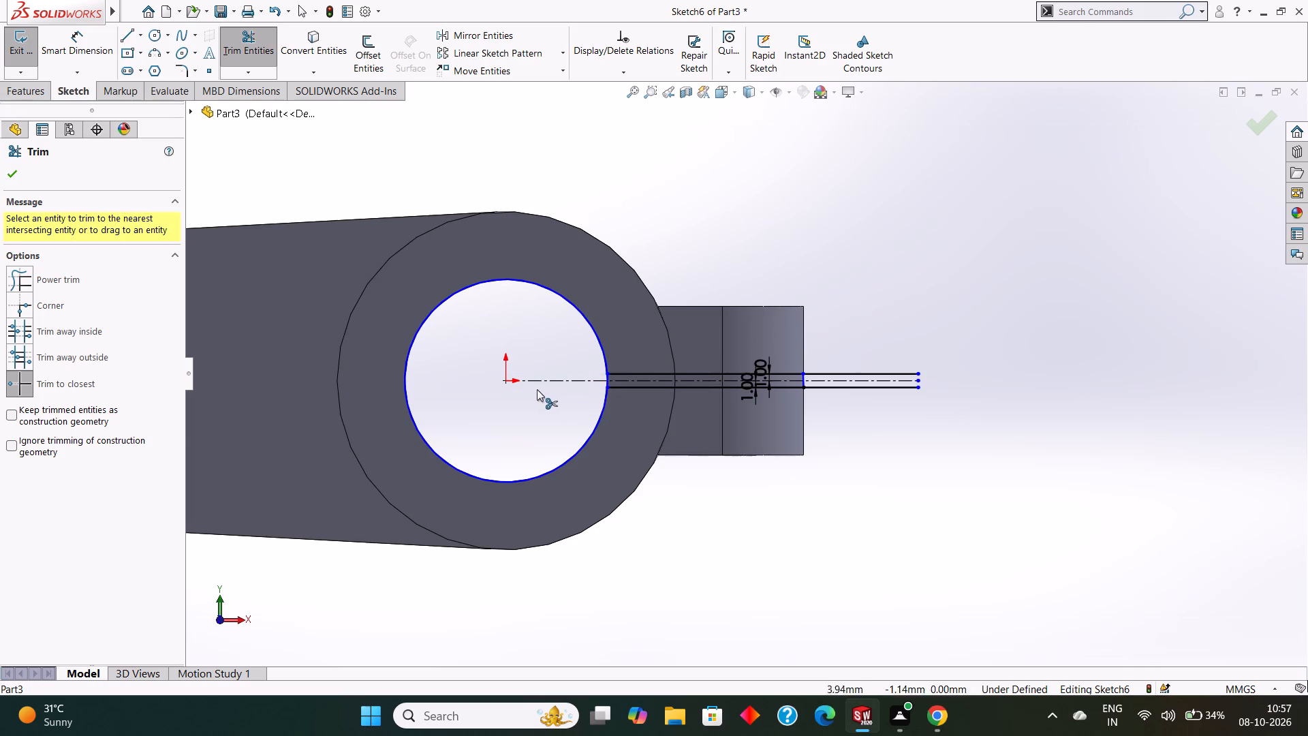
scroll(897, 375, down, 4)
click(862, 374)
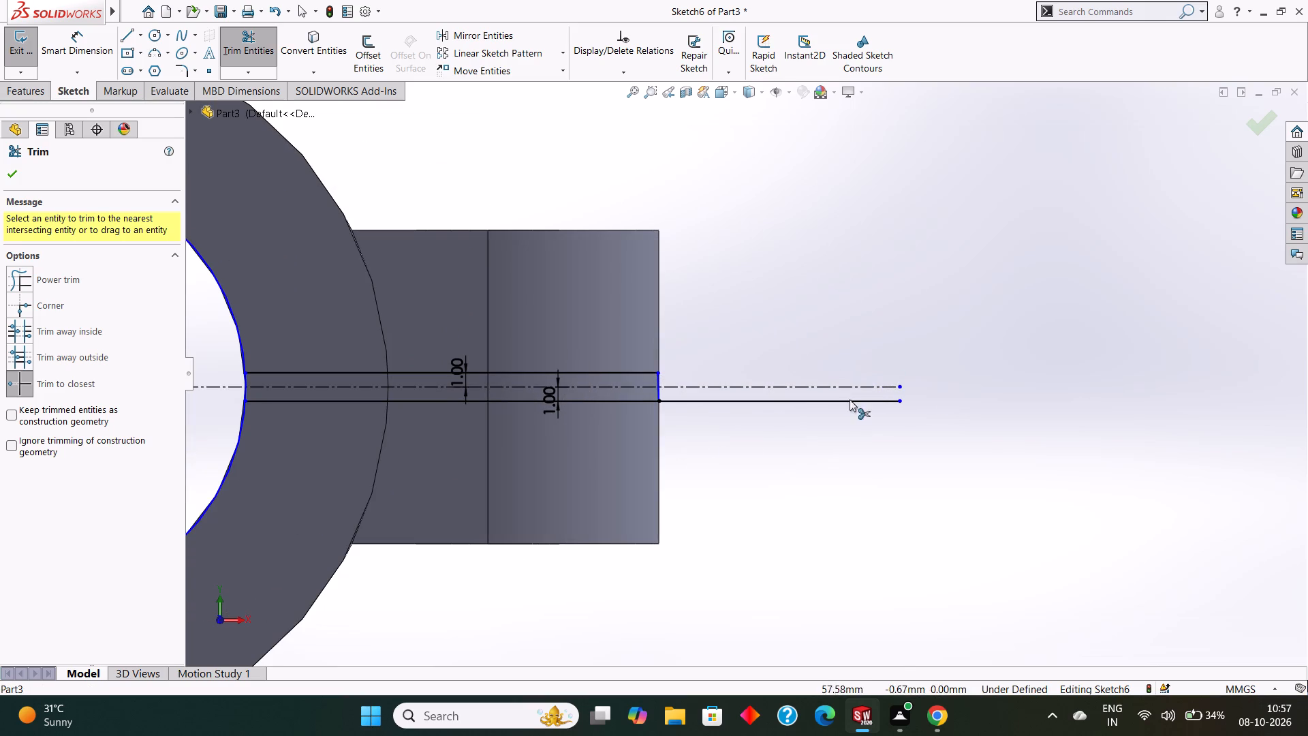
click(821, 404)
scroll(824, 402, up, 6)
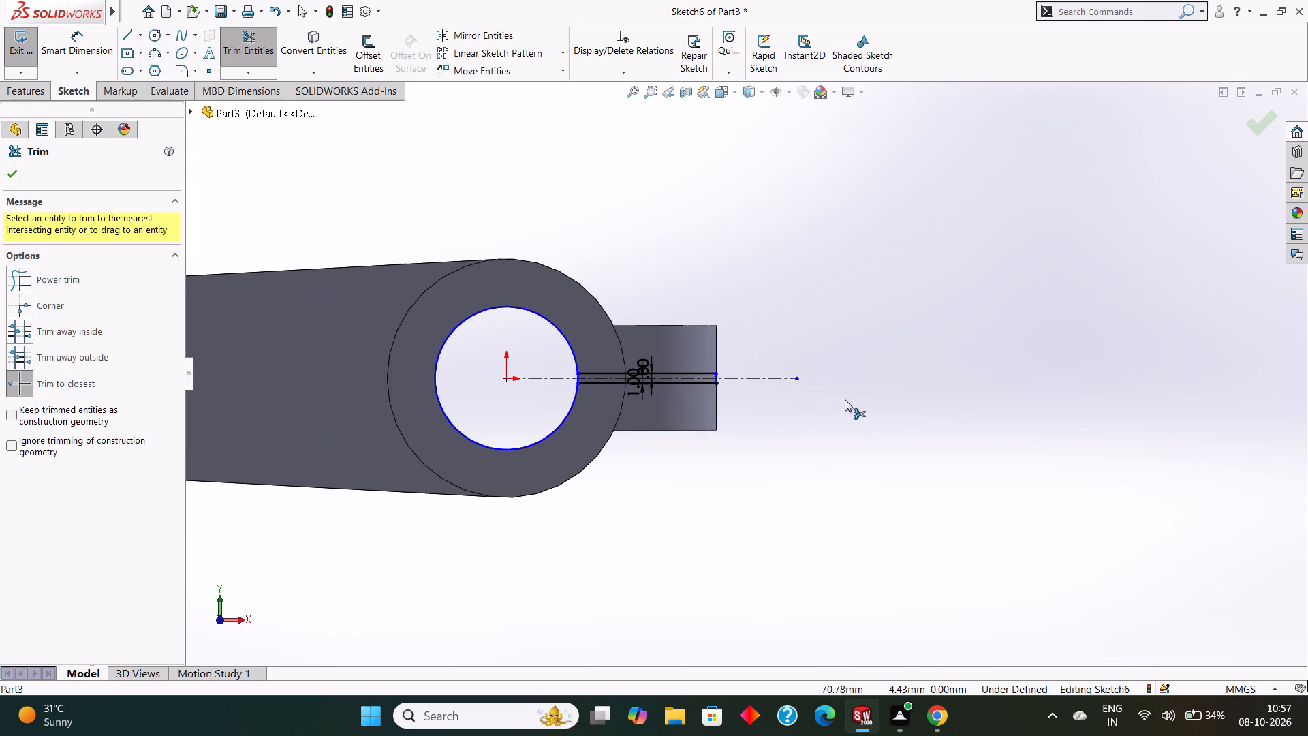
click(769, 376)
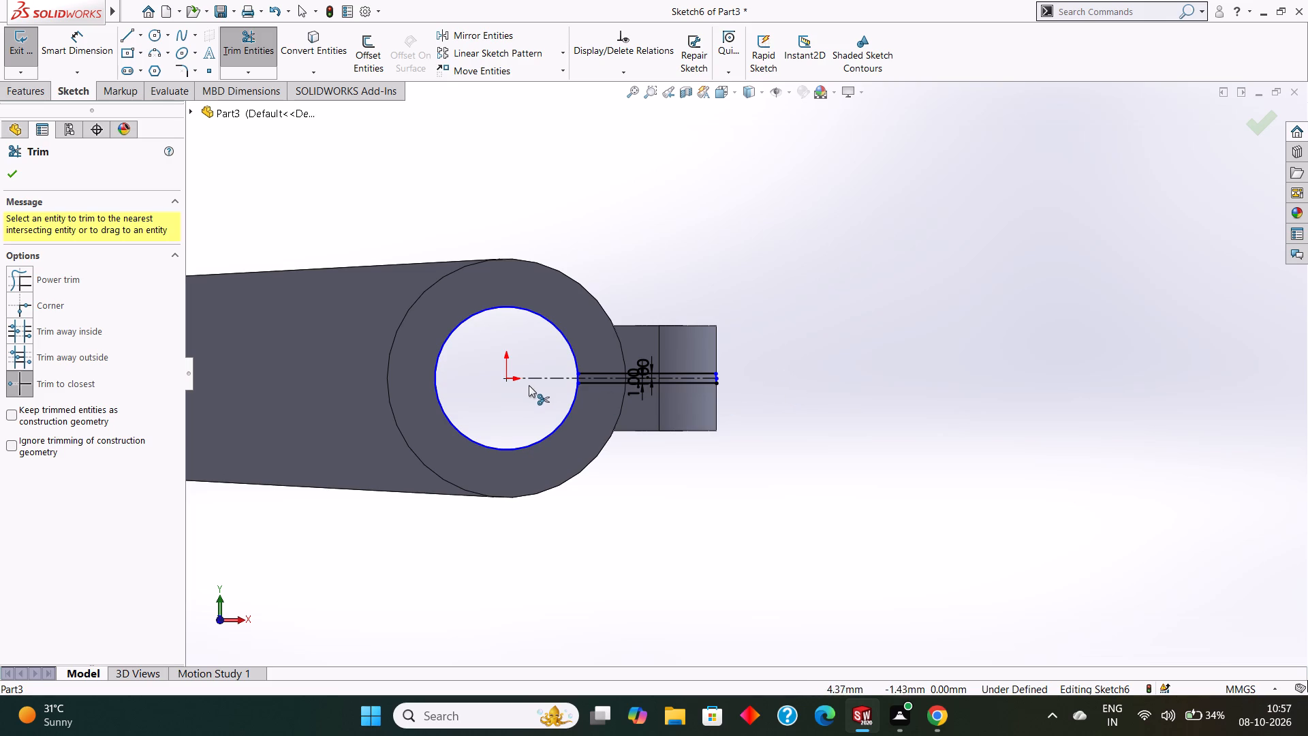
click(538, 377)
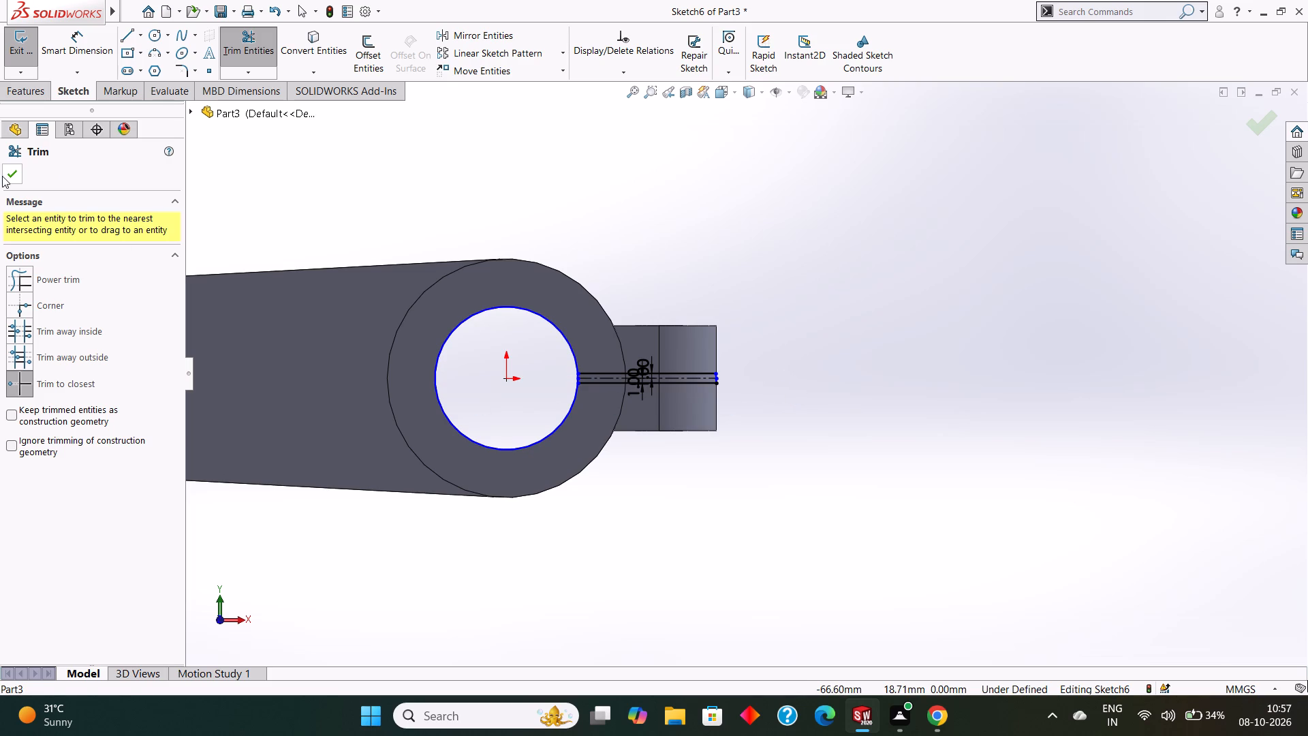
click(7, 176)
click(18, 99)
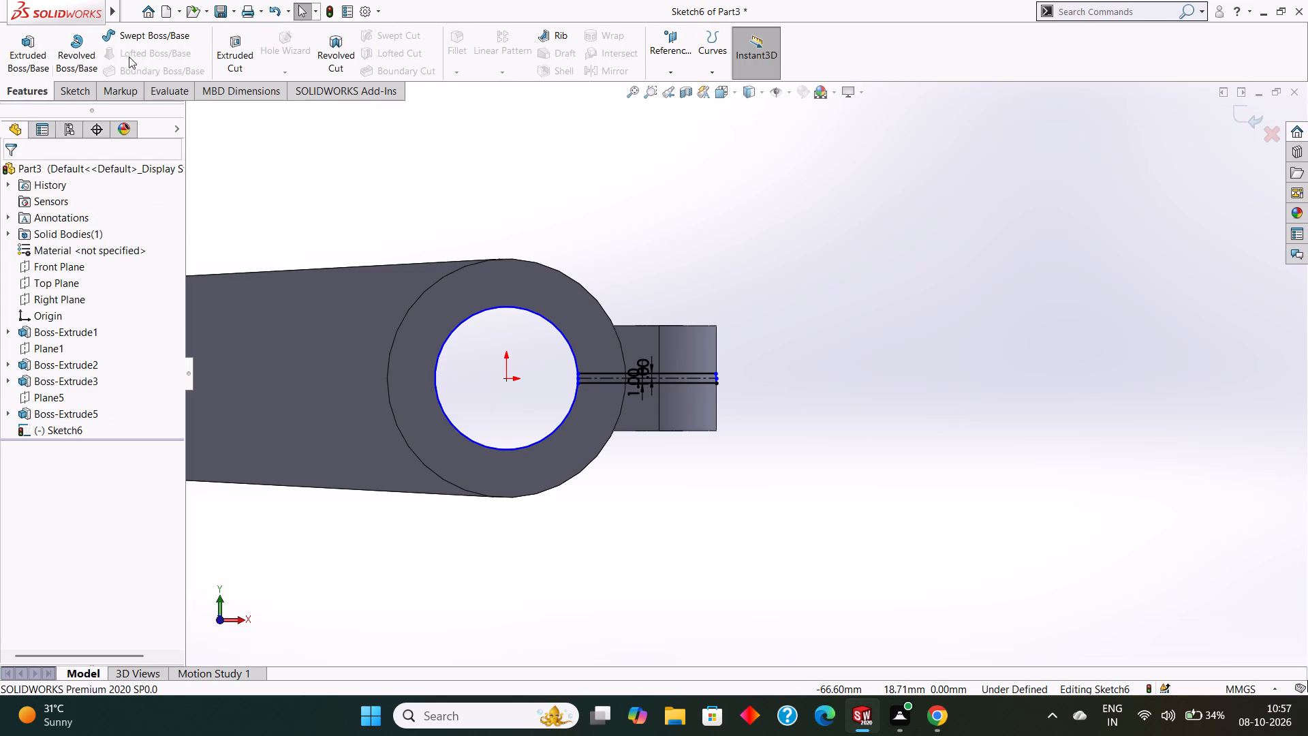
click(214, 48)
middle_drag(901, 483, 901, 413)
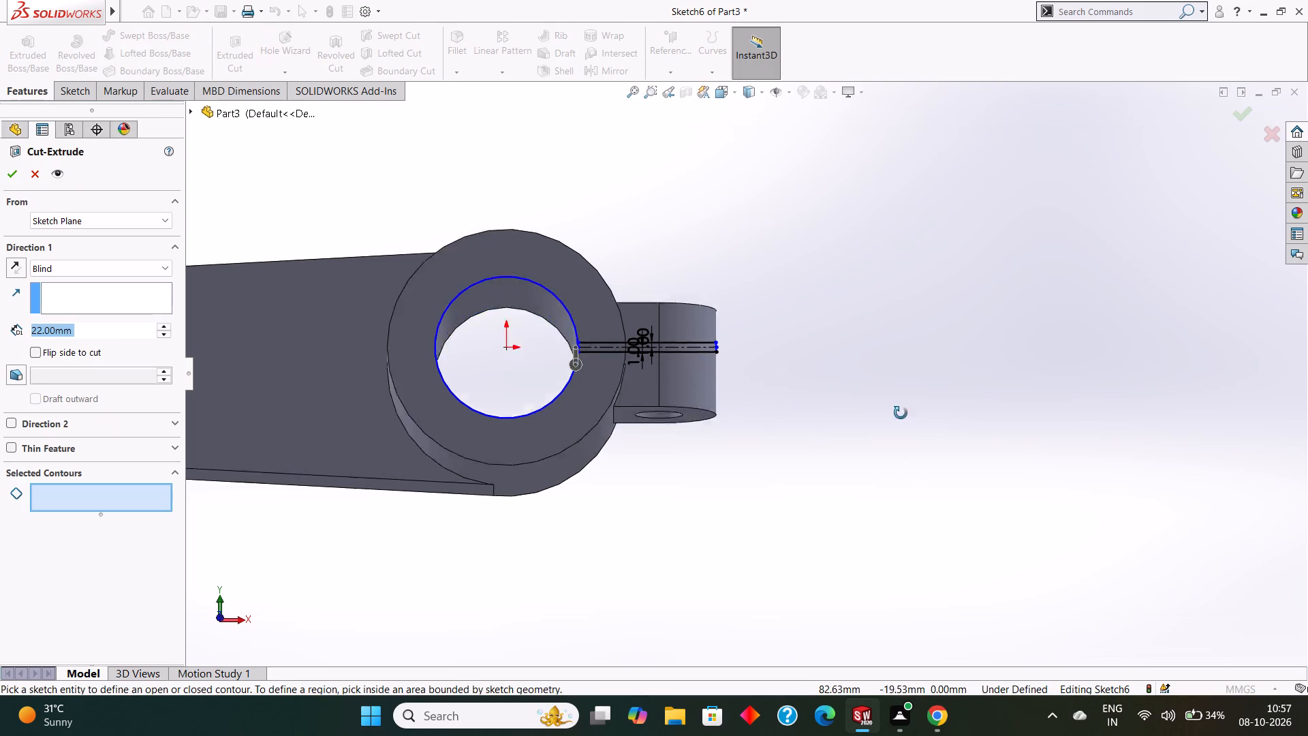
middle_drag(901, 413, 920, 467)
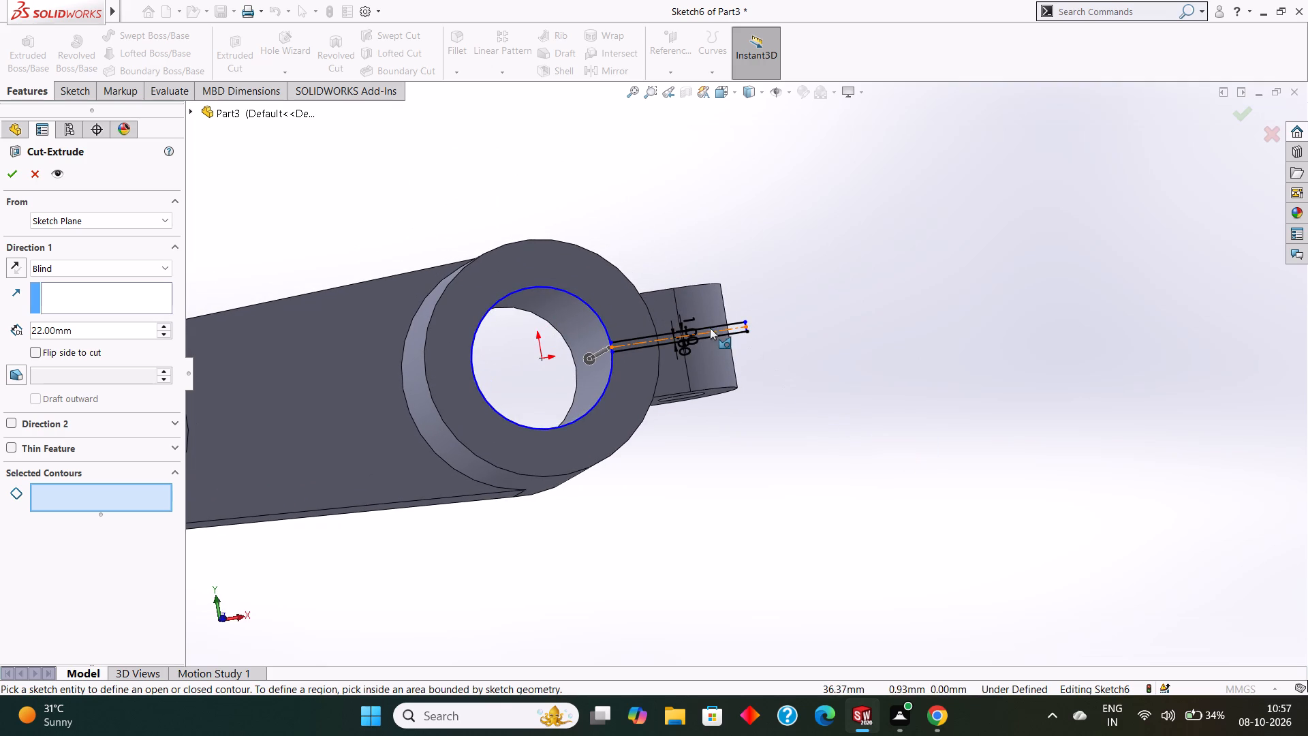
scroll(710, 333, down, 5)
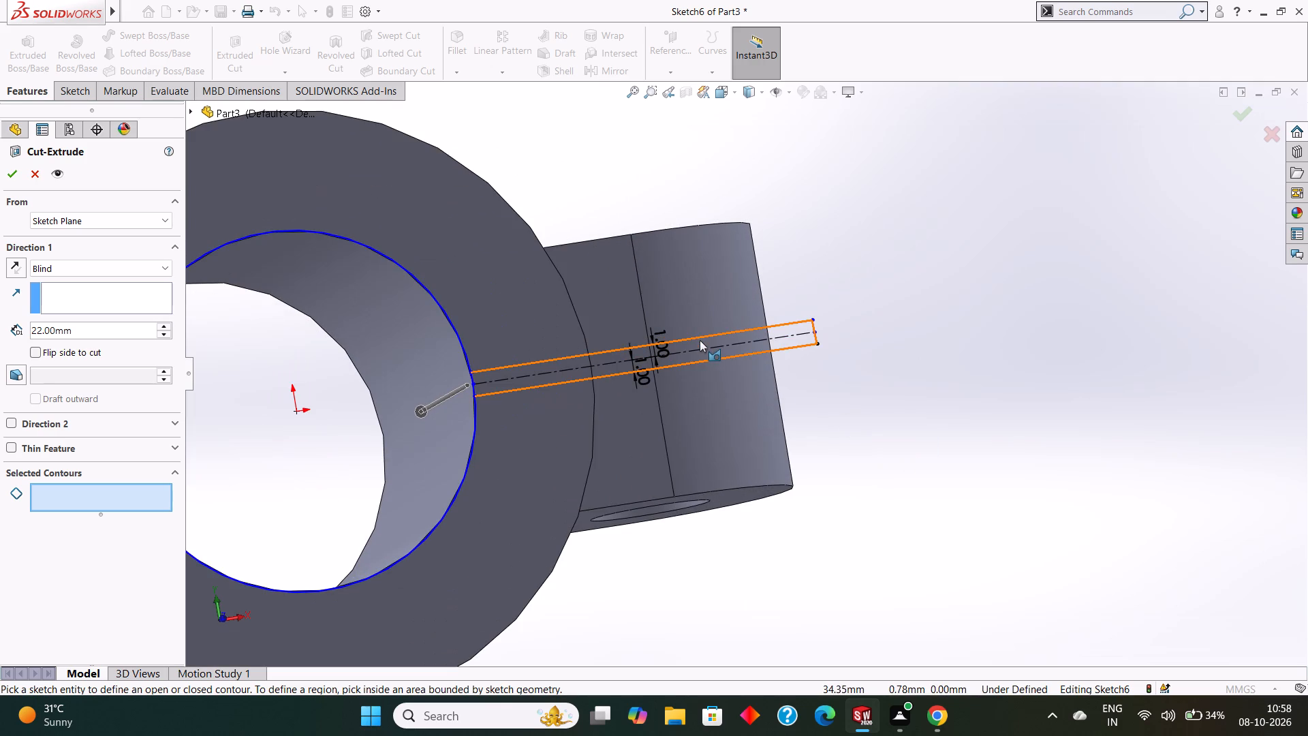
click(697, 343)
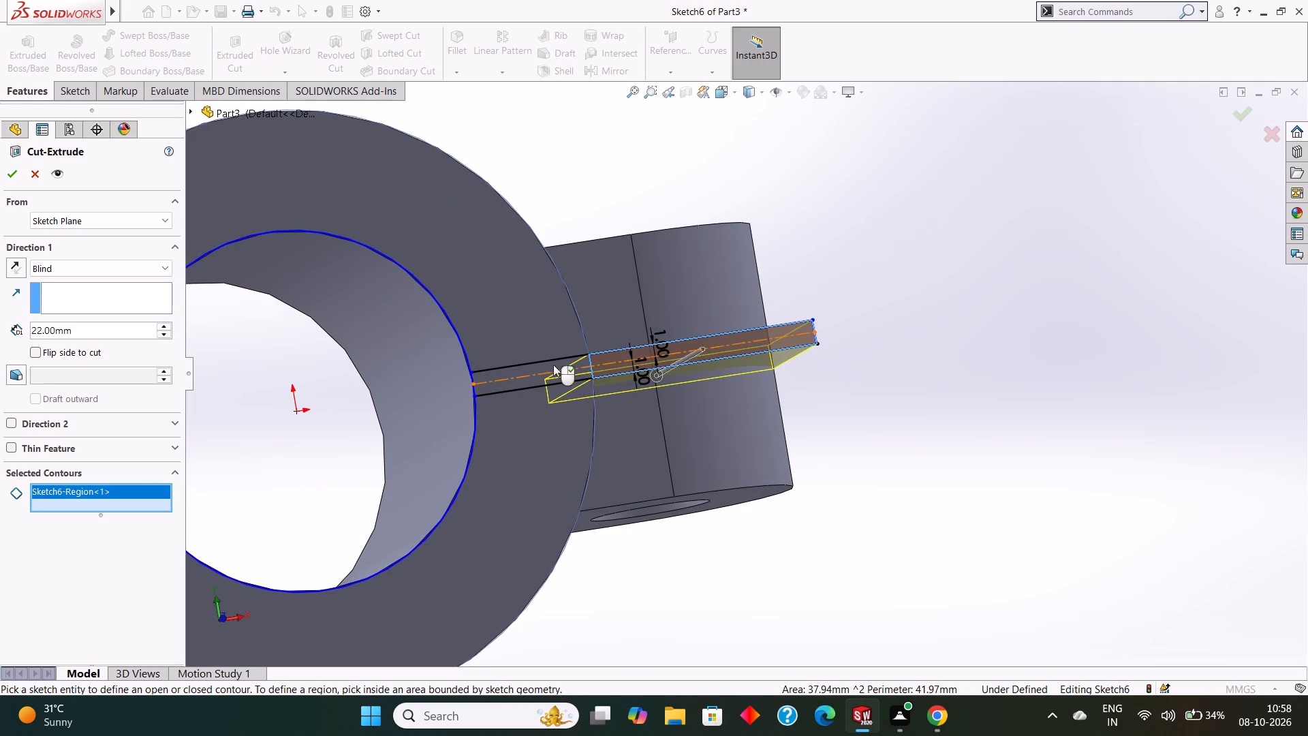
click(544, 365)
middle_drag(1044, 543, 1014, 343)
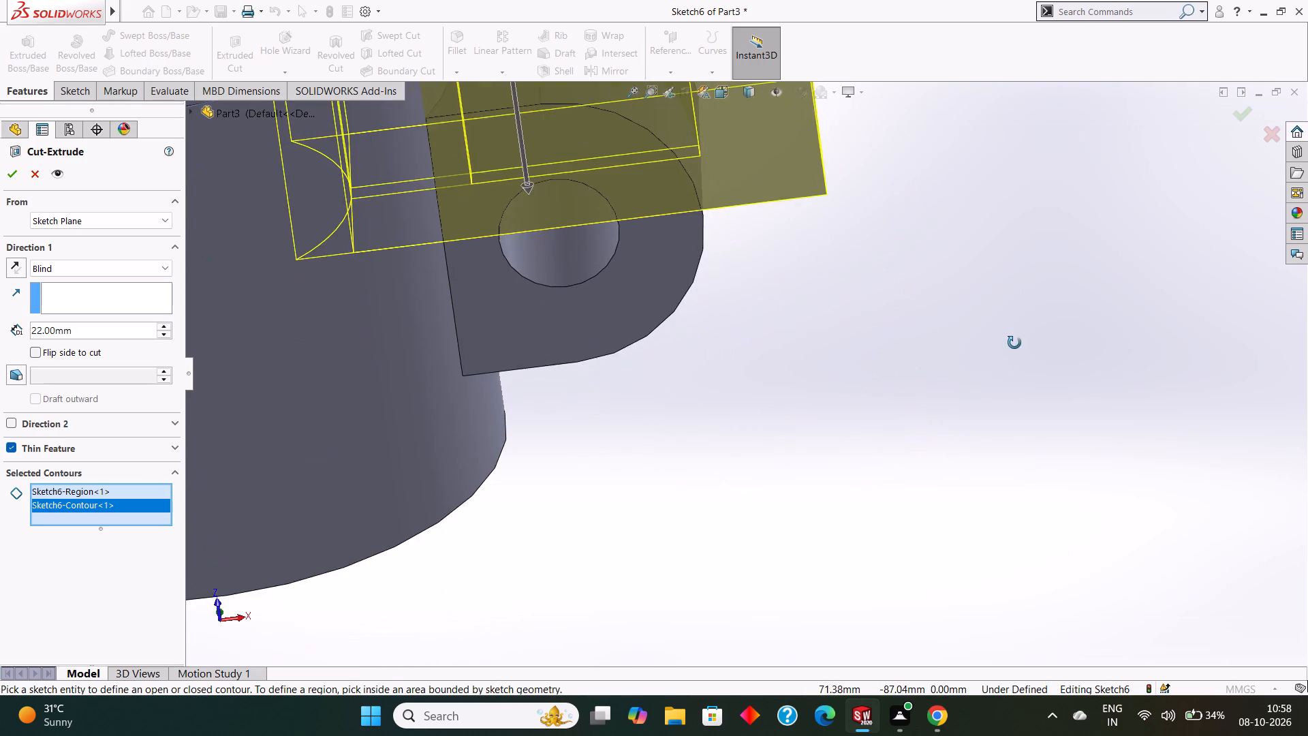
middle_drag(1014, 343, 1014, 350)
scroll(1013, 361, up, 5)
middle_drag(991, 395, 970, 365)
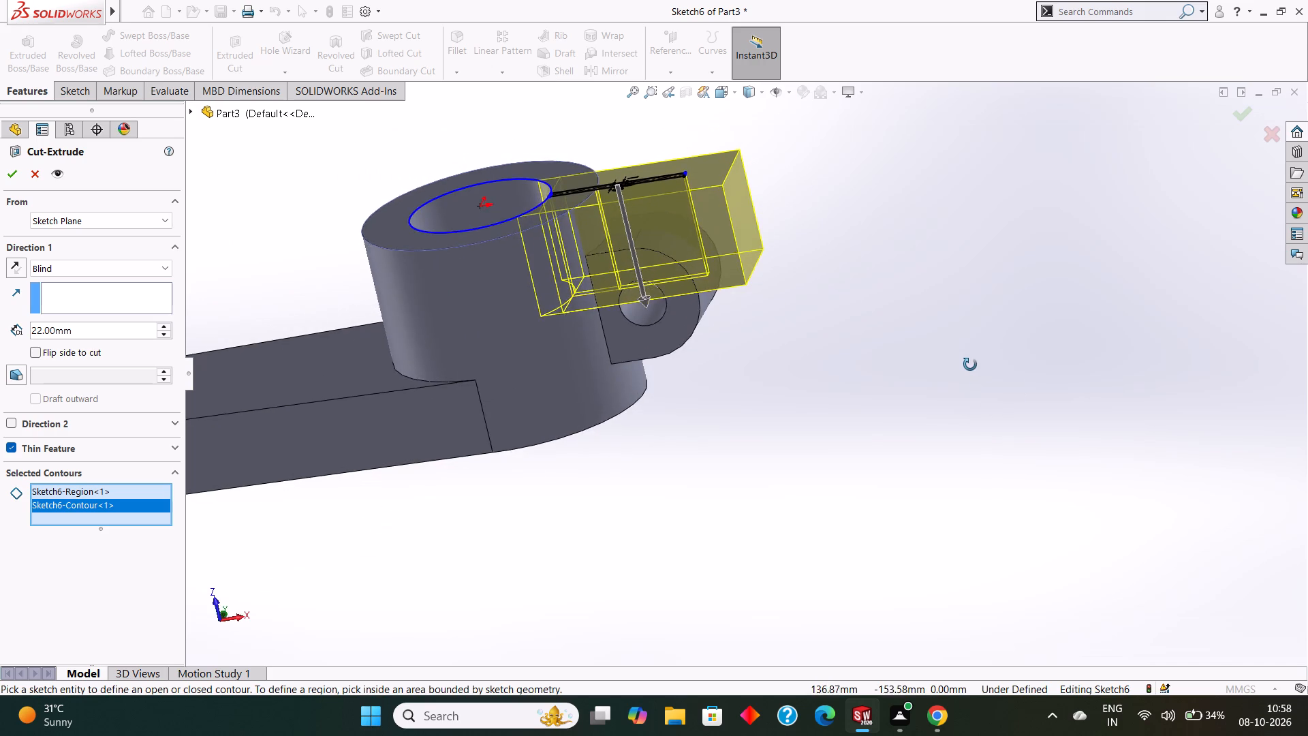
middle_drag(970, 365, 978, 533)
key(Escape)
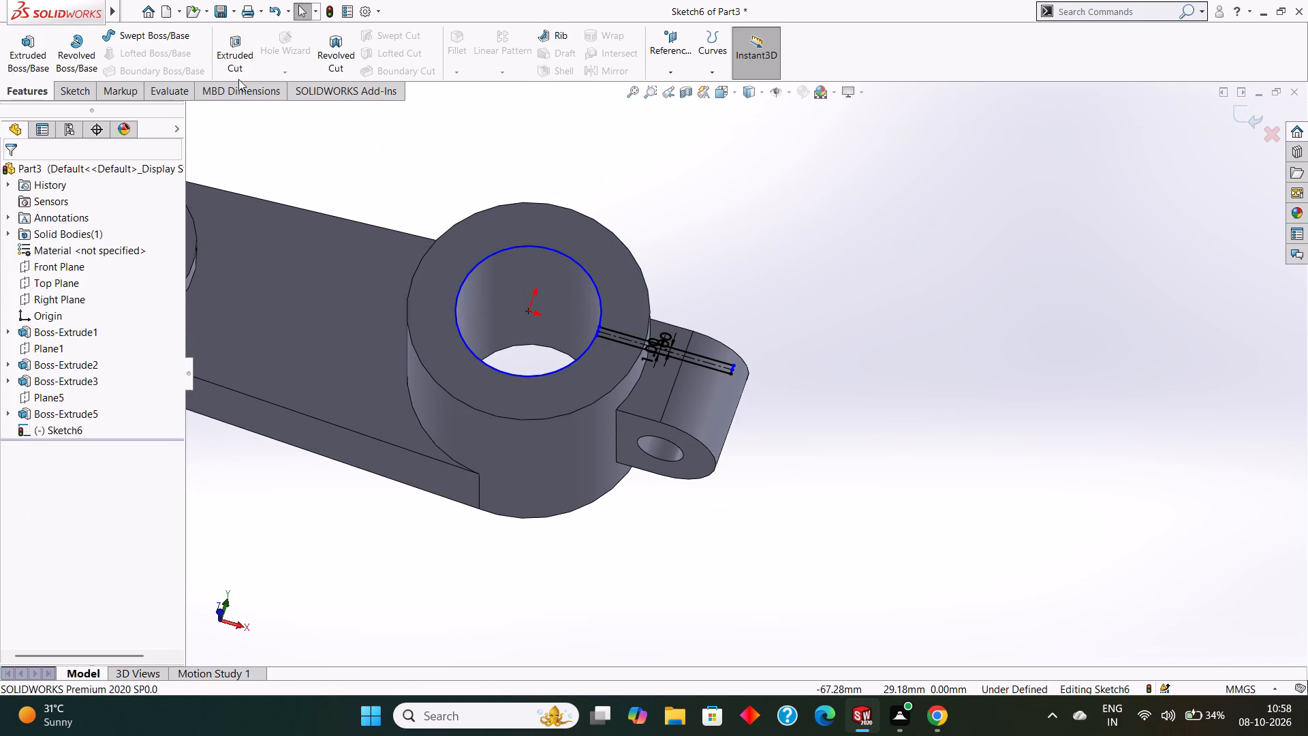
Trim away the large arc of the 15 mm radius circle, keeping only the short arc between the offset lines.
click(80, 93)
click(239, 50)
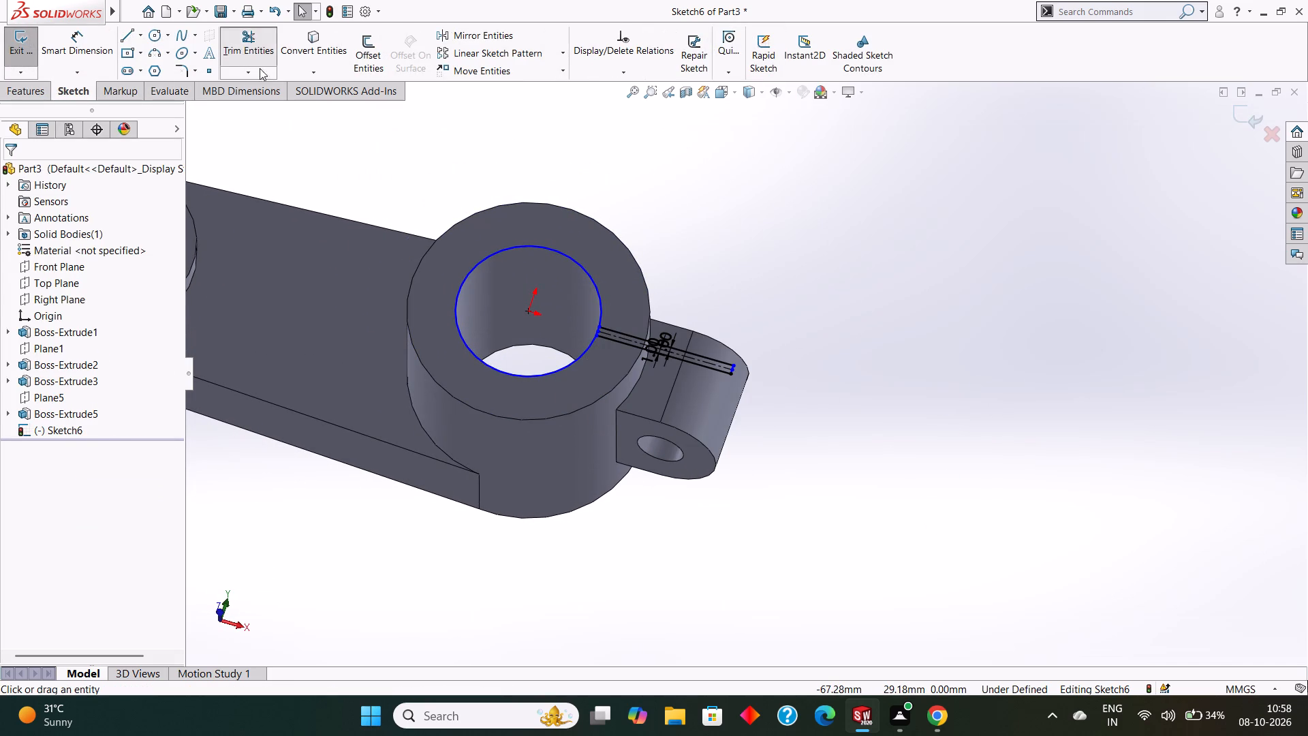
click(512, 248)
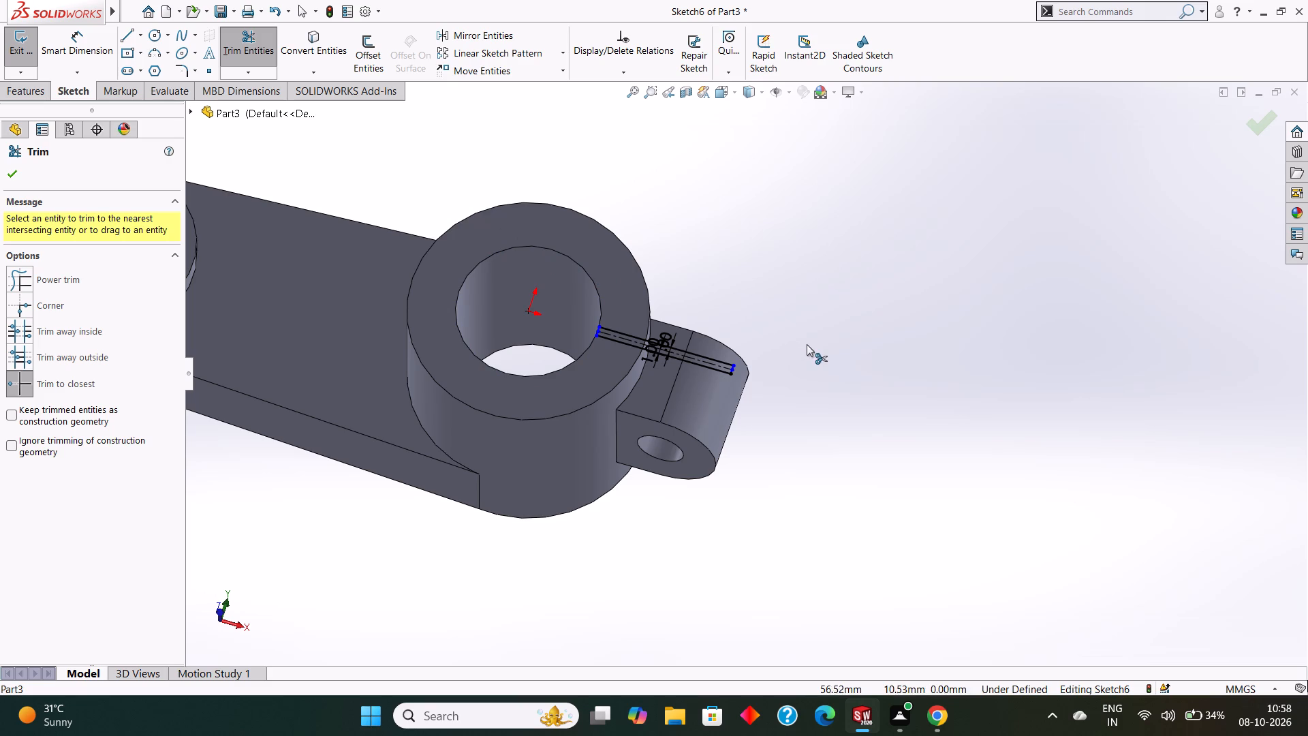
key(grave)
text(``)
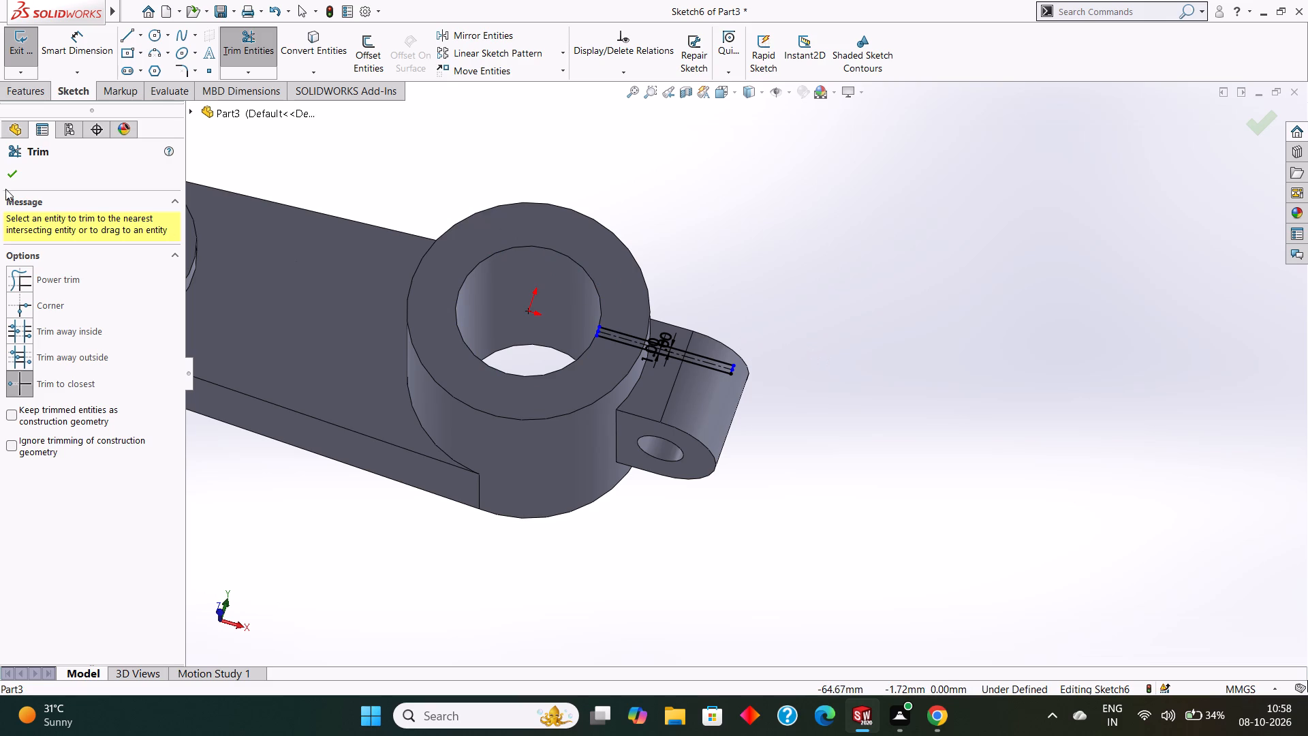
click(5, 172)
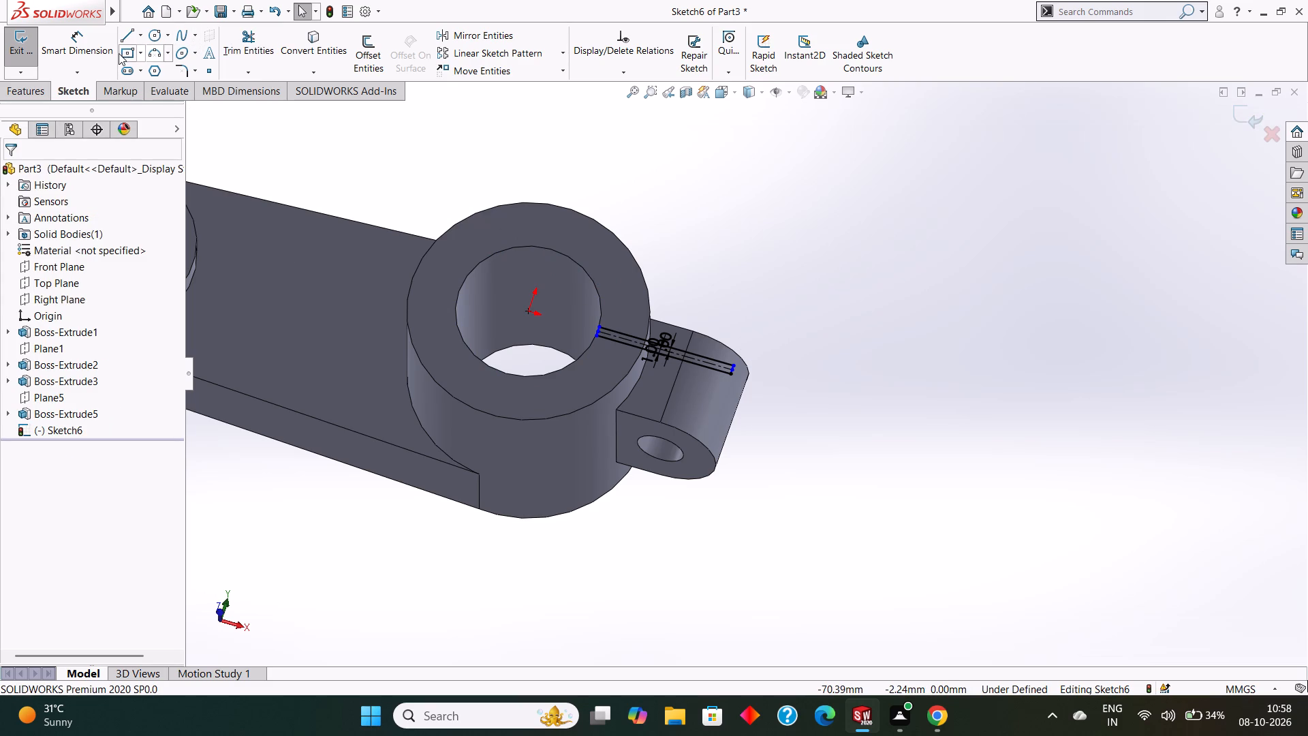
Try to extrude-cut the closed slit profile Through All from the sketch plane, through the cylinder wall and lug.
click(39, 95)
click(240, 50)
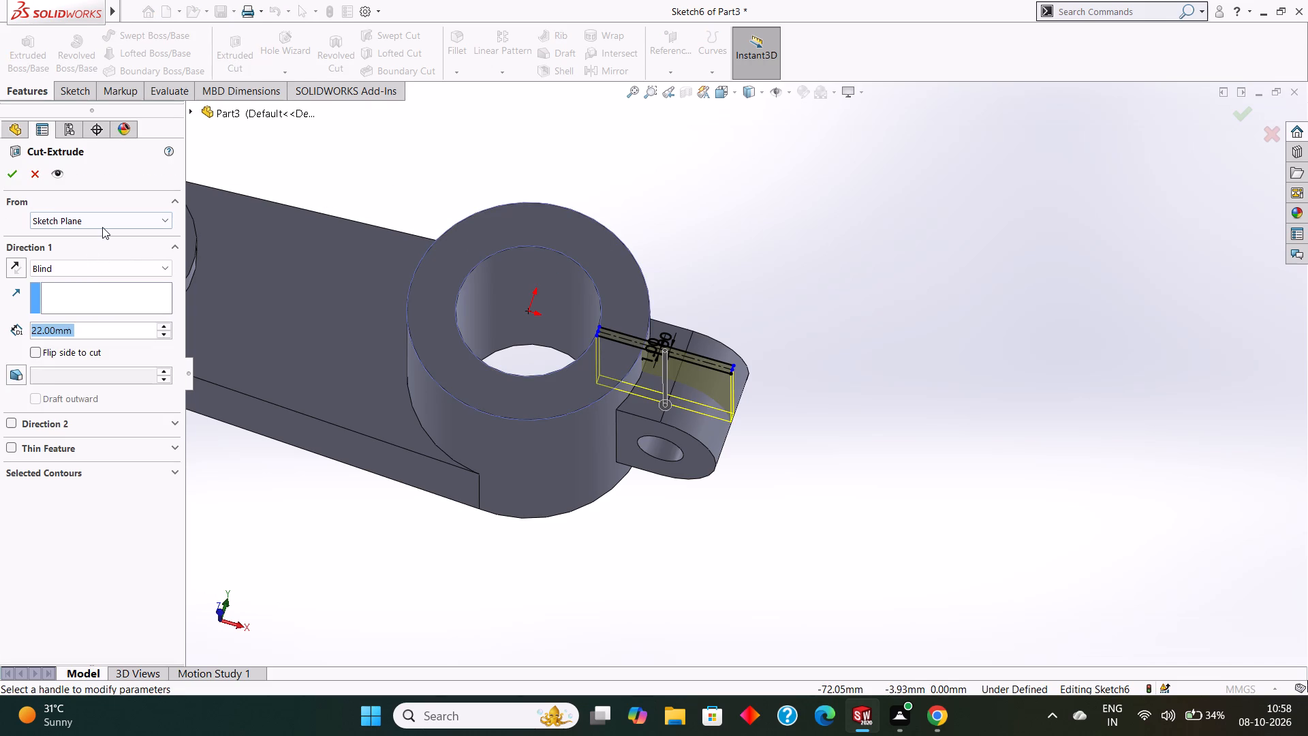
key(F2)
click(108, 263)
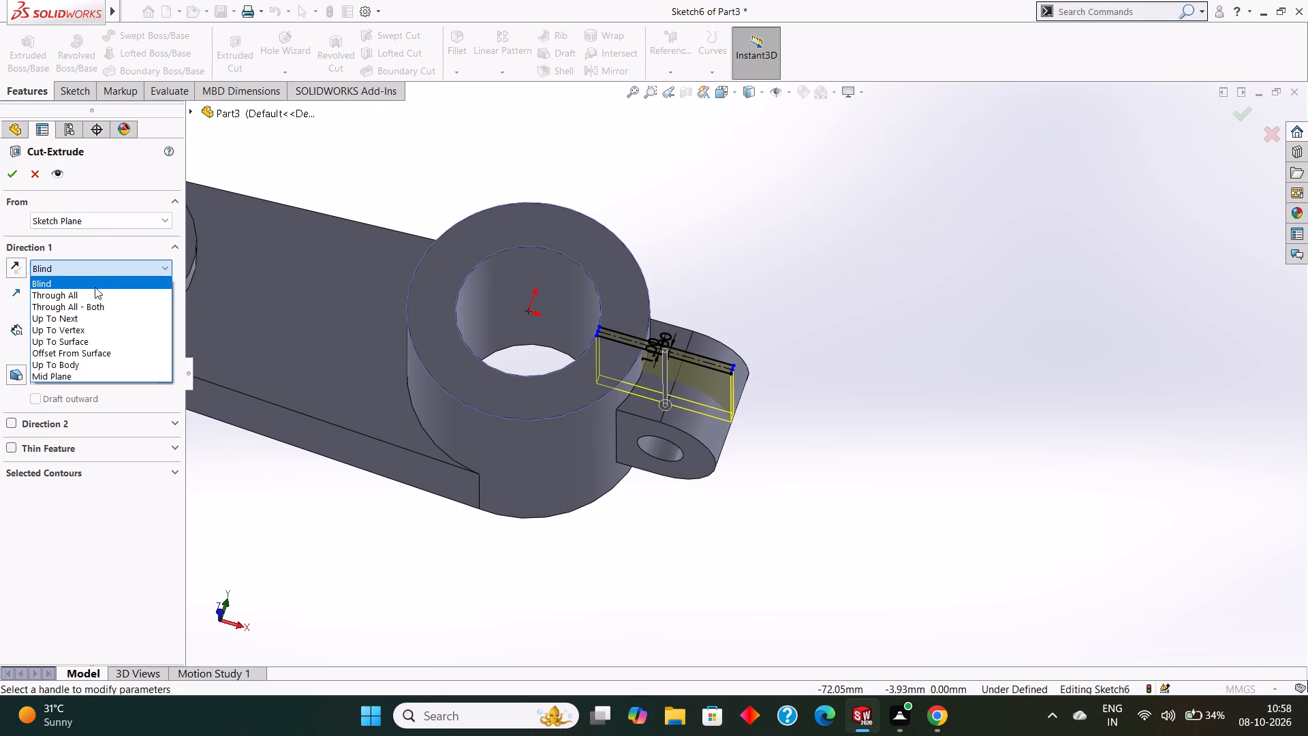
click(93, 290)
middle_drag(954, 543, 935, 348)
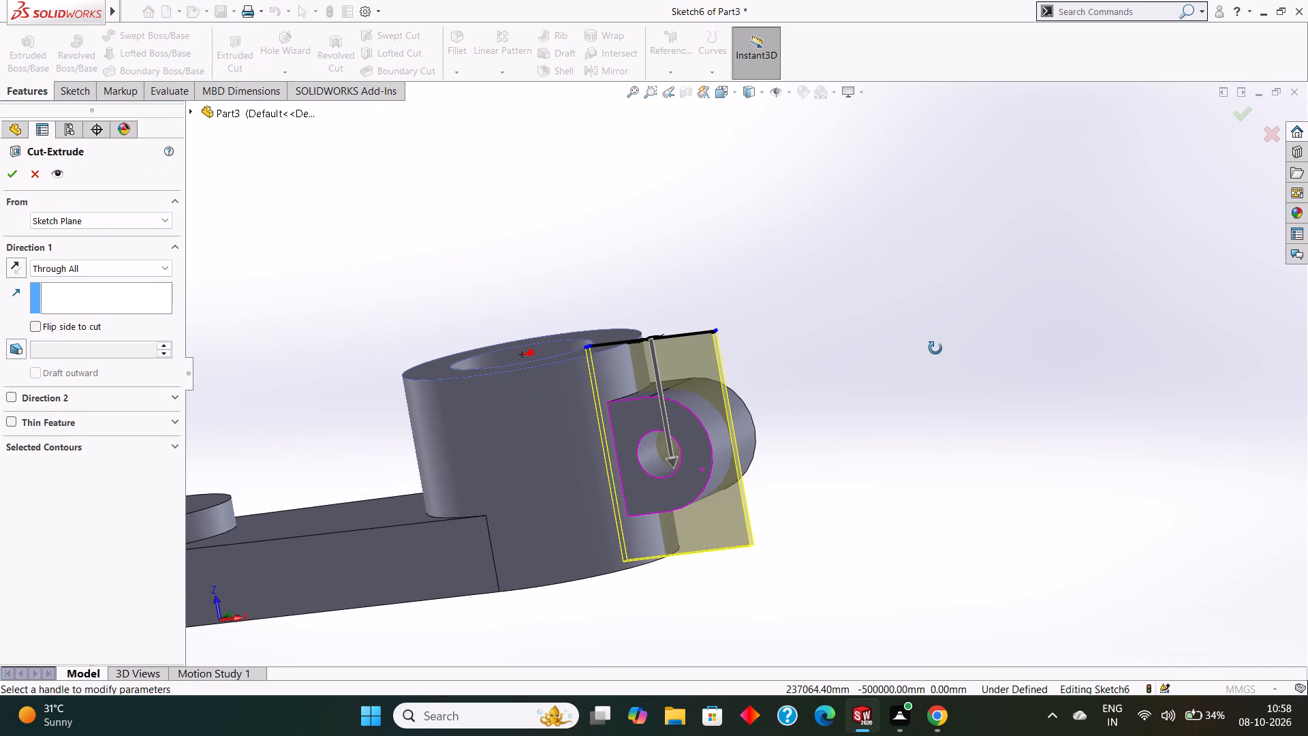
middle_drag(935, 348, 953, 363)
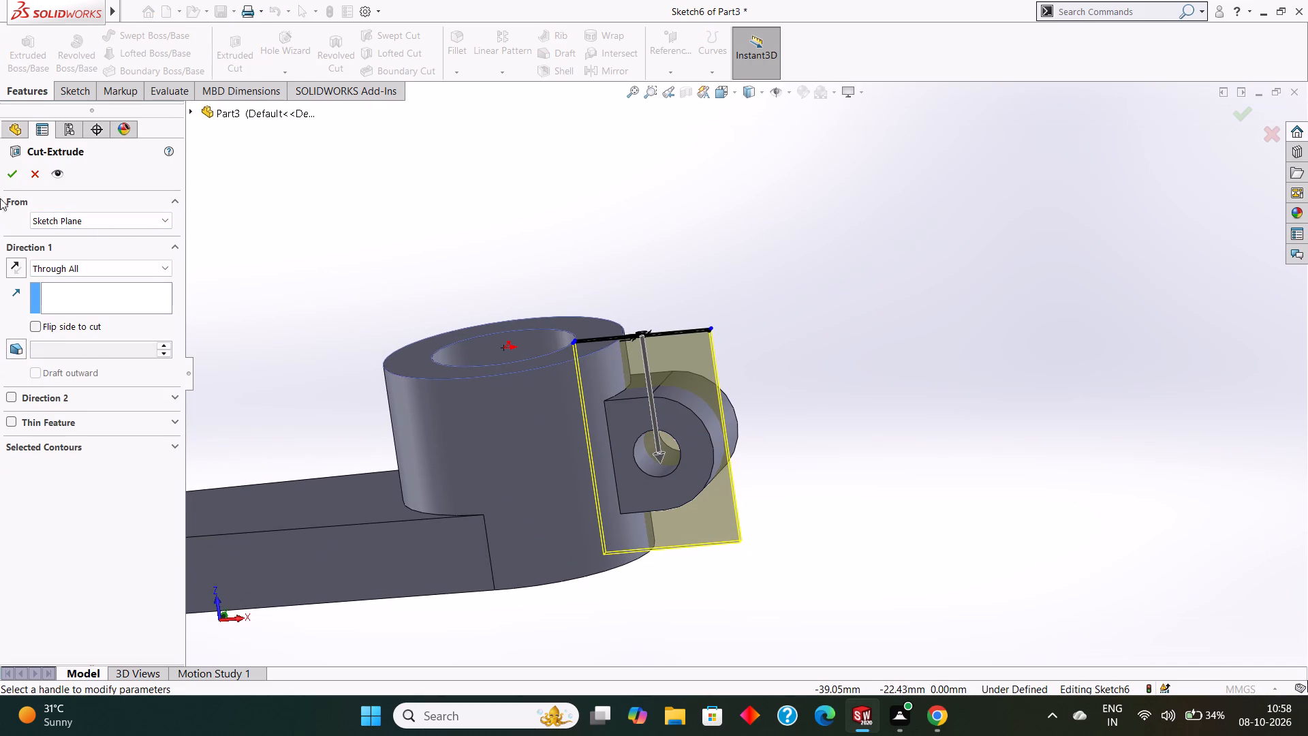
click(11, 177)
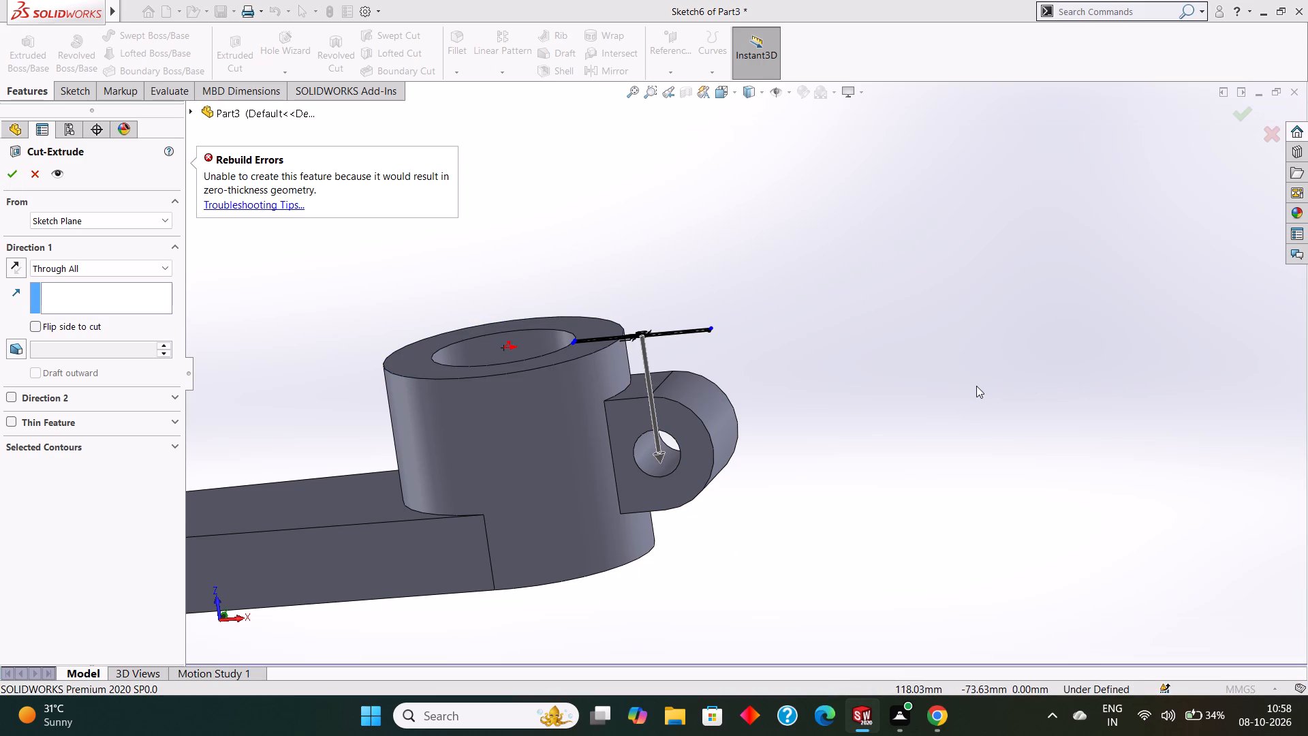
Inspect the slit profile's ends at the bore and the lug, and retry the same Through All cut.
middle_drag(976, 386, 1000, 488)
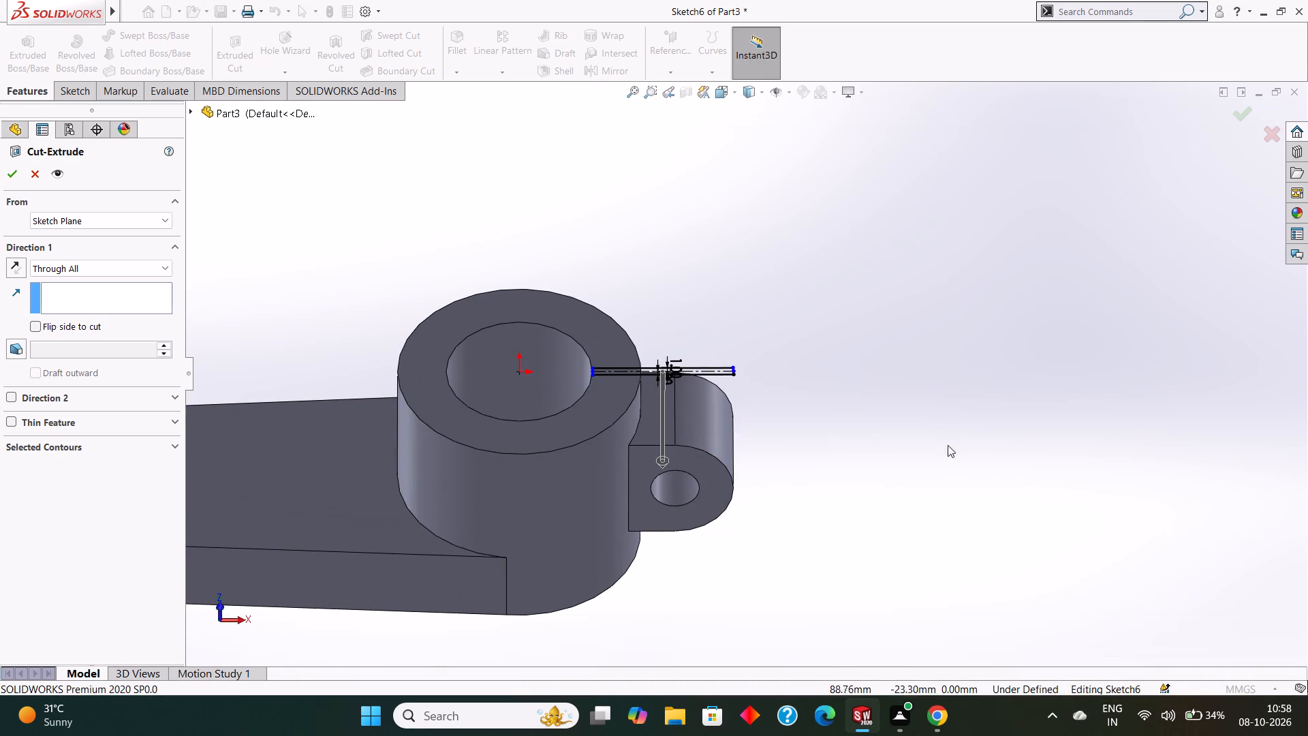
middle_drag(940, 434, 862, 347)
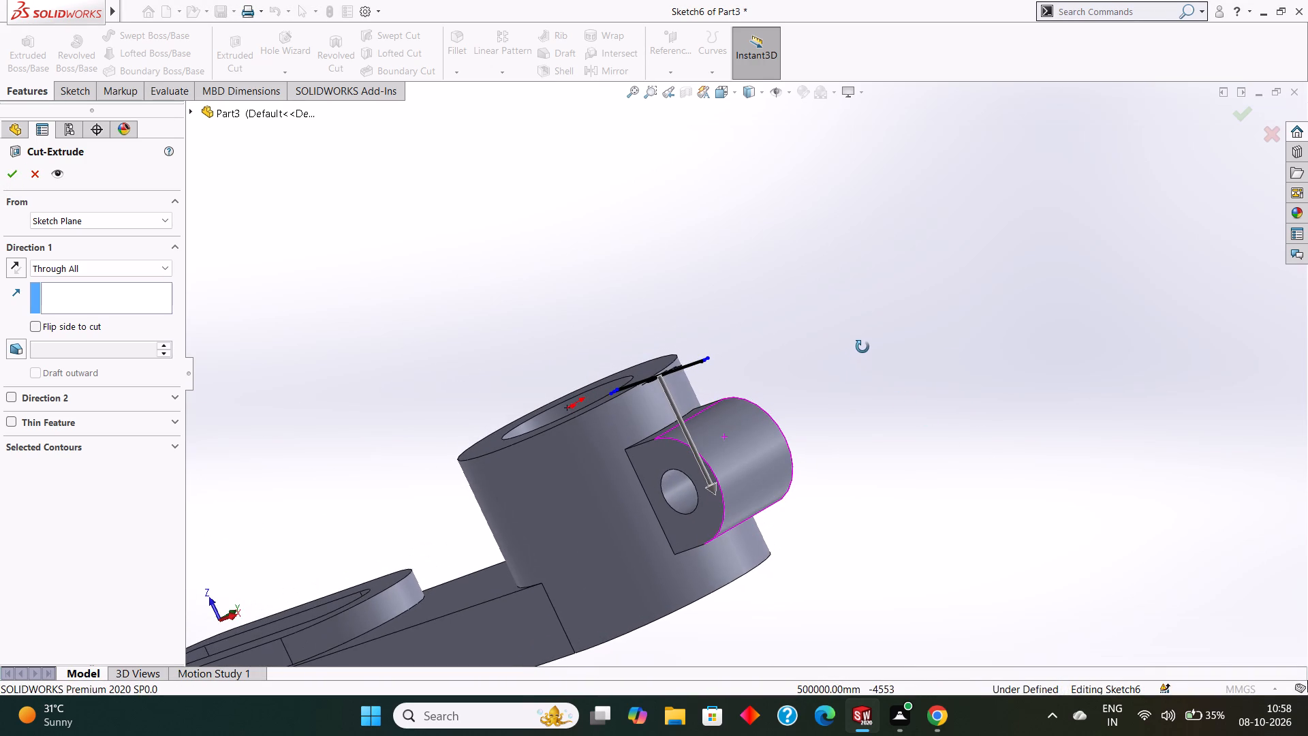
middle_drag(862, 347, 943, 420)
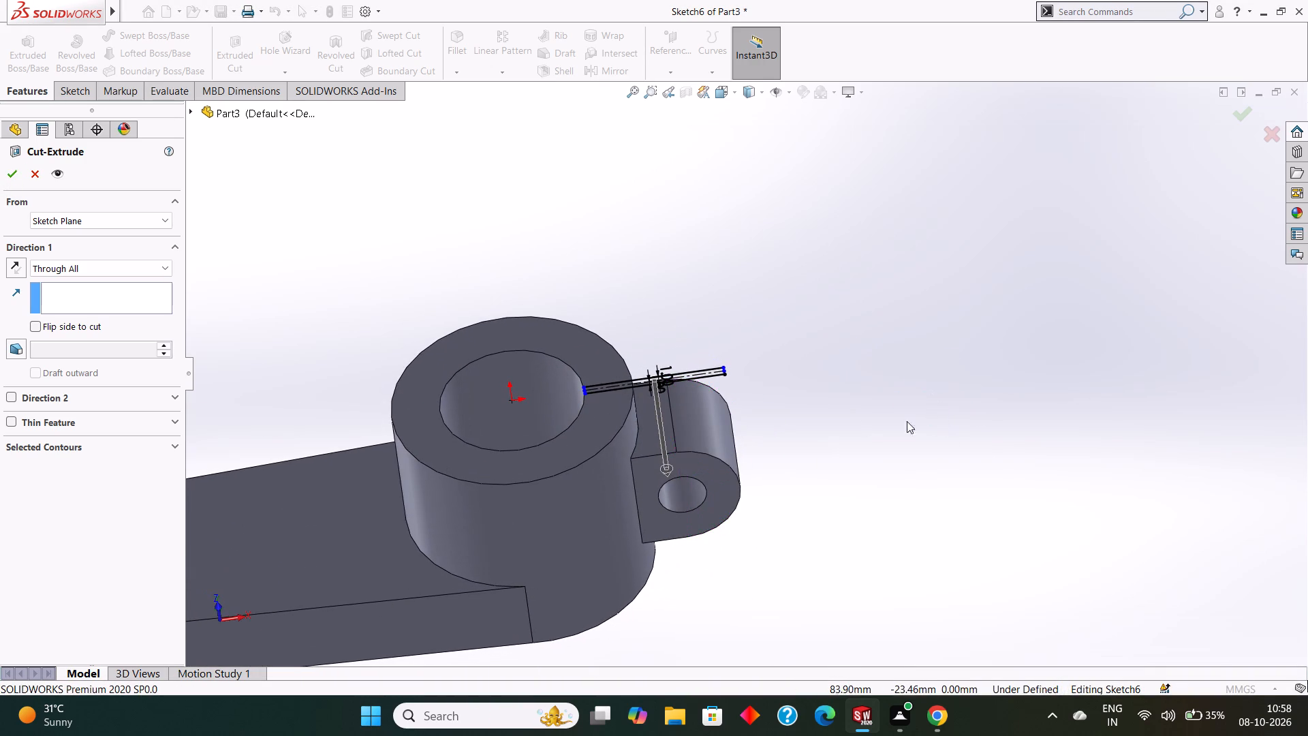
scroll(817, 409, up, 2)
middle_drag(764, 372, 770, 450)
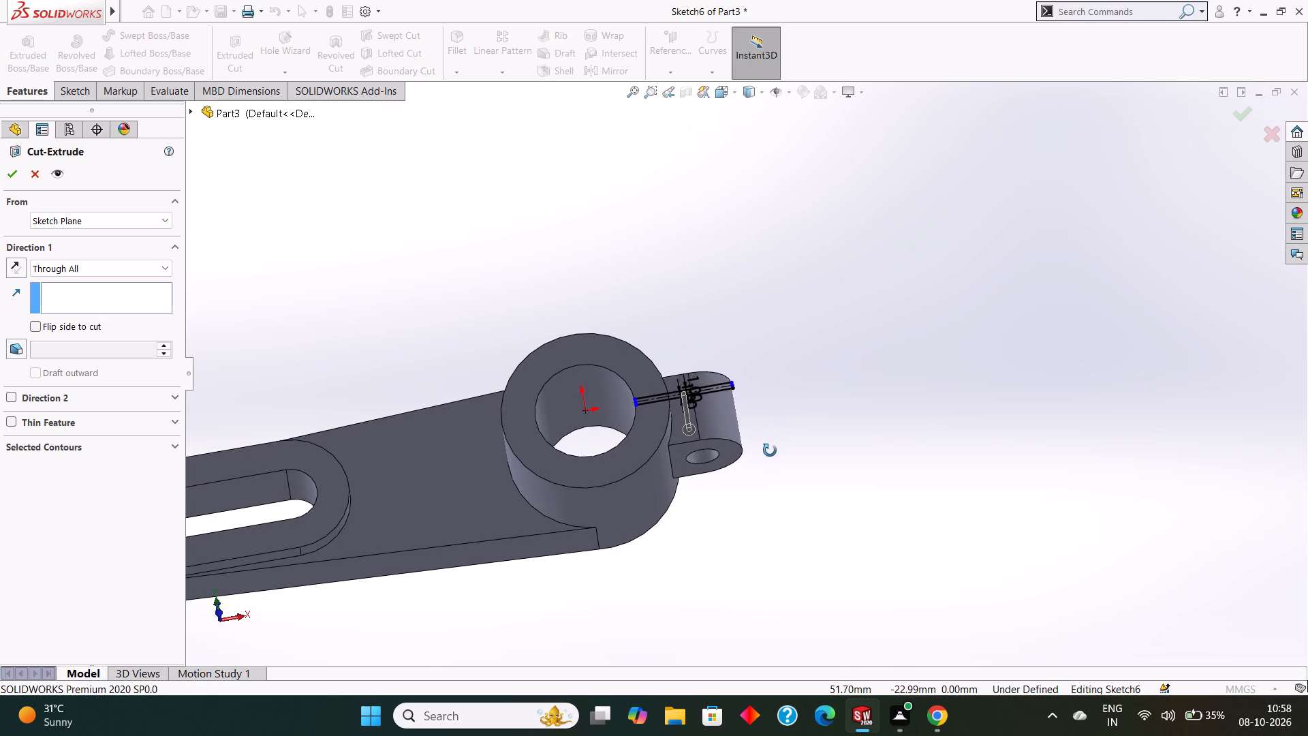
middle_drag(770, 450, 761, 427)
scroll(761, 427, down, 1)
scroll(623, 377, down, 4)
scroll(694, 365, down, 6)
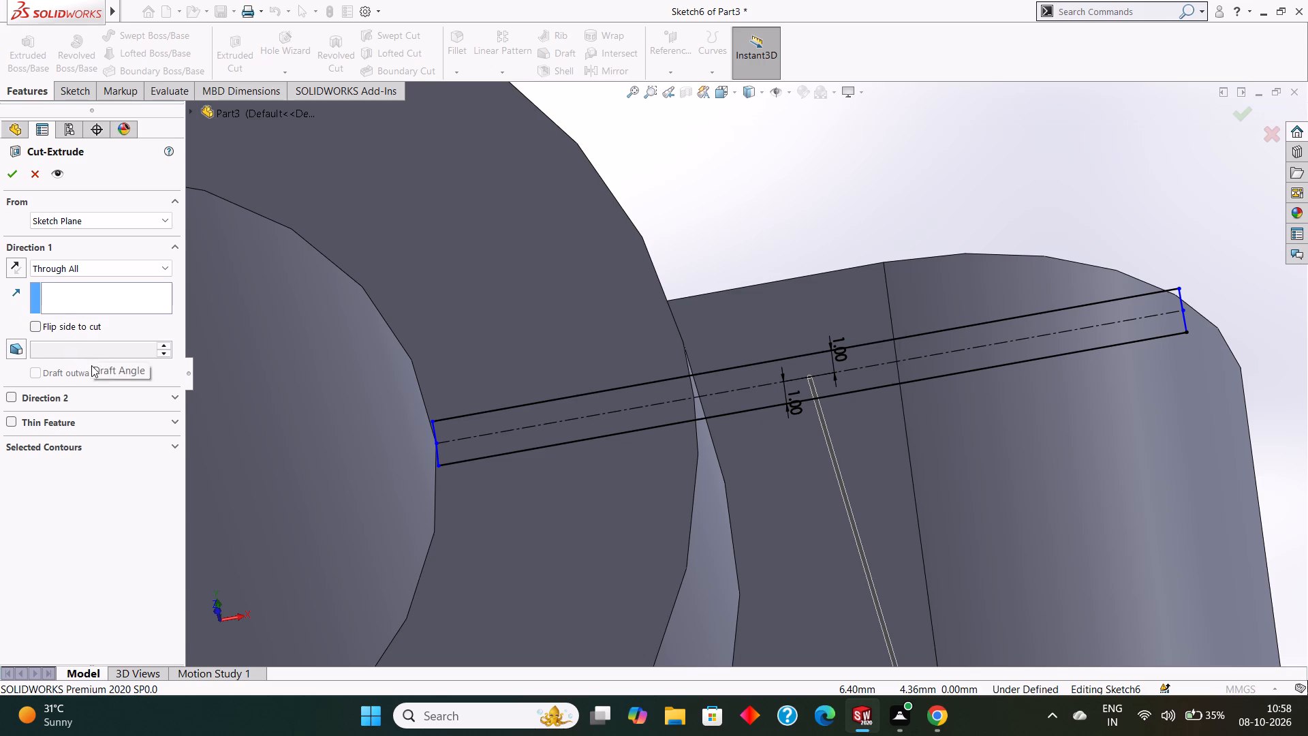
scroll(90, 377, up, 3)
click(14, 175)
Examine the slit profile and cut direction relative to the bore, cylinder wall and round-ended lug from several angles.
scroll(318, 290, down, 3)
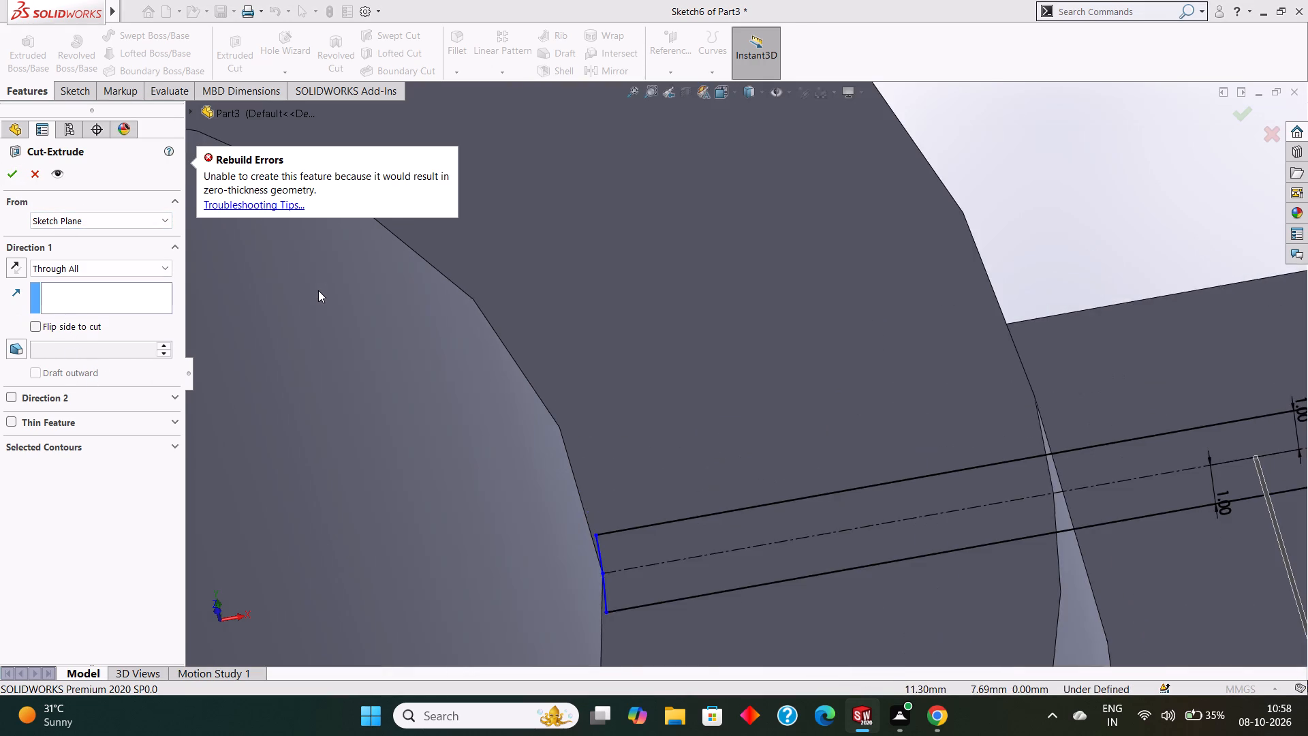
scroll(318, 290, up, 9)
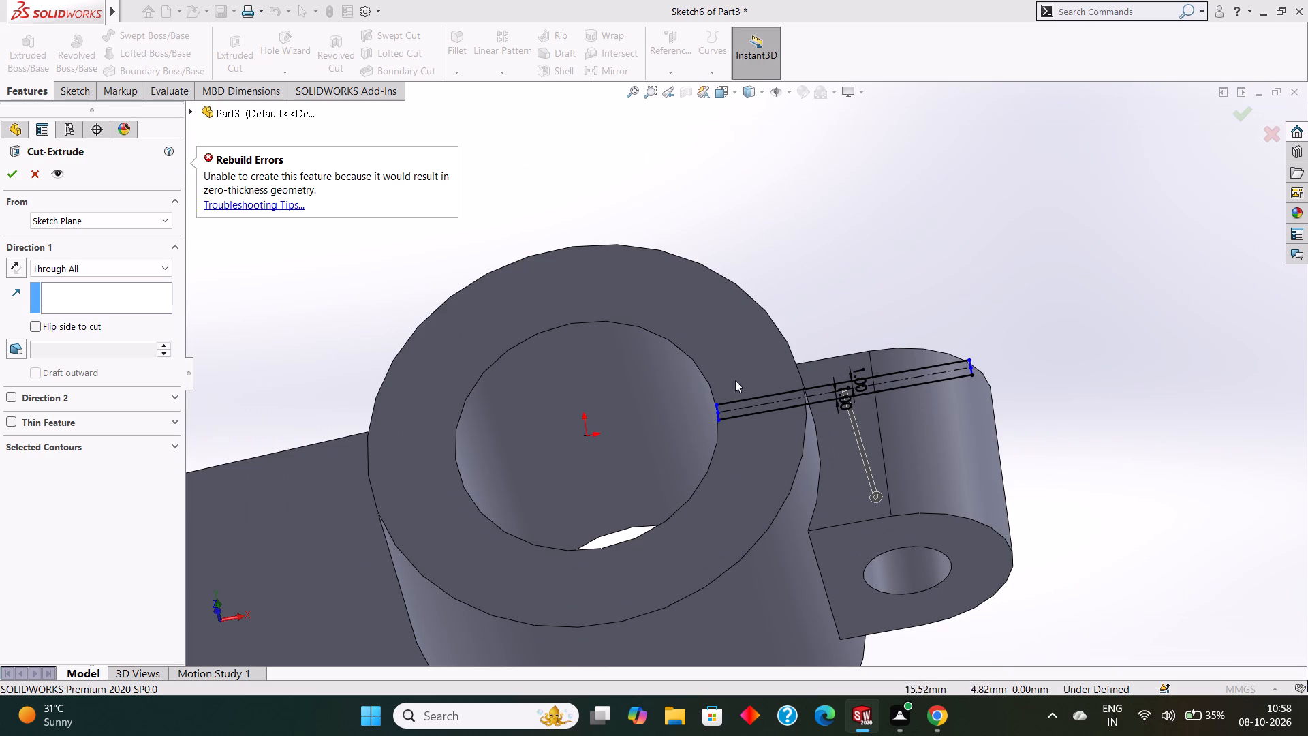
middle_drag(1046, 459, 981, 397)
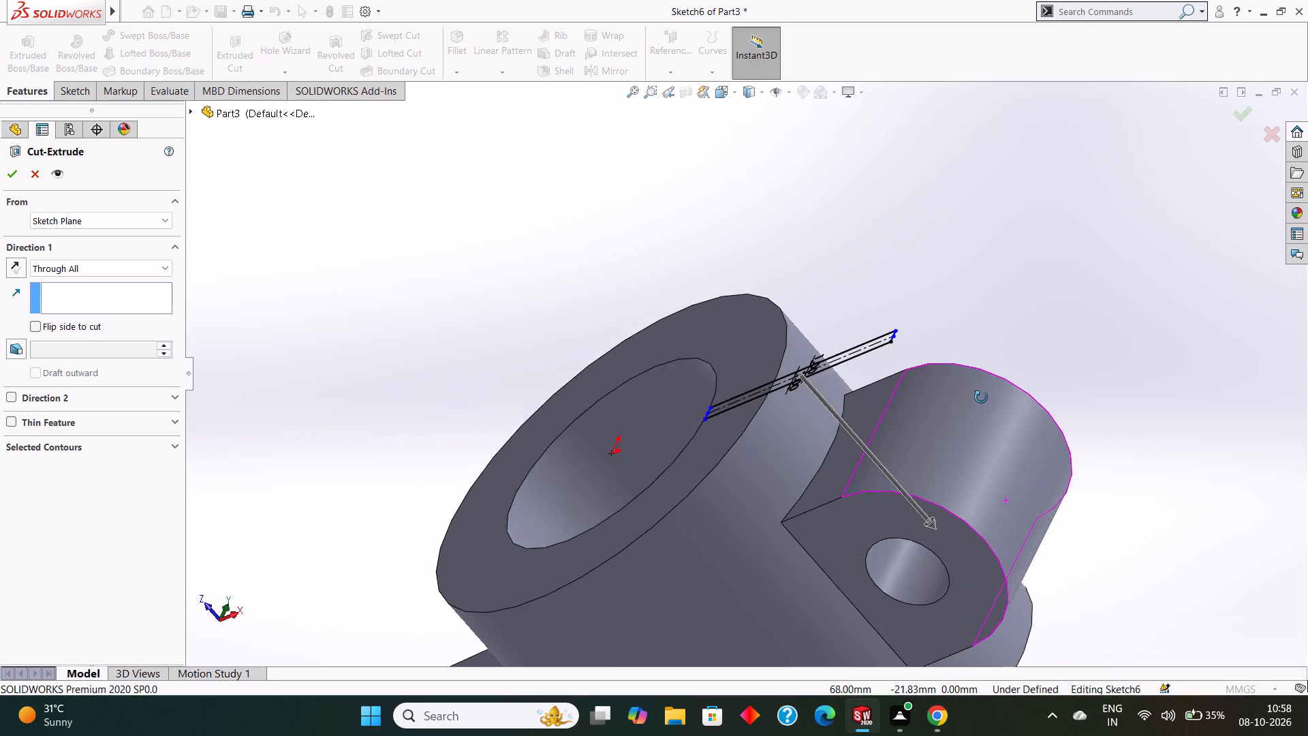
middle_drag(981, 397, 963, 426)
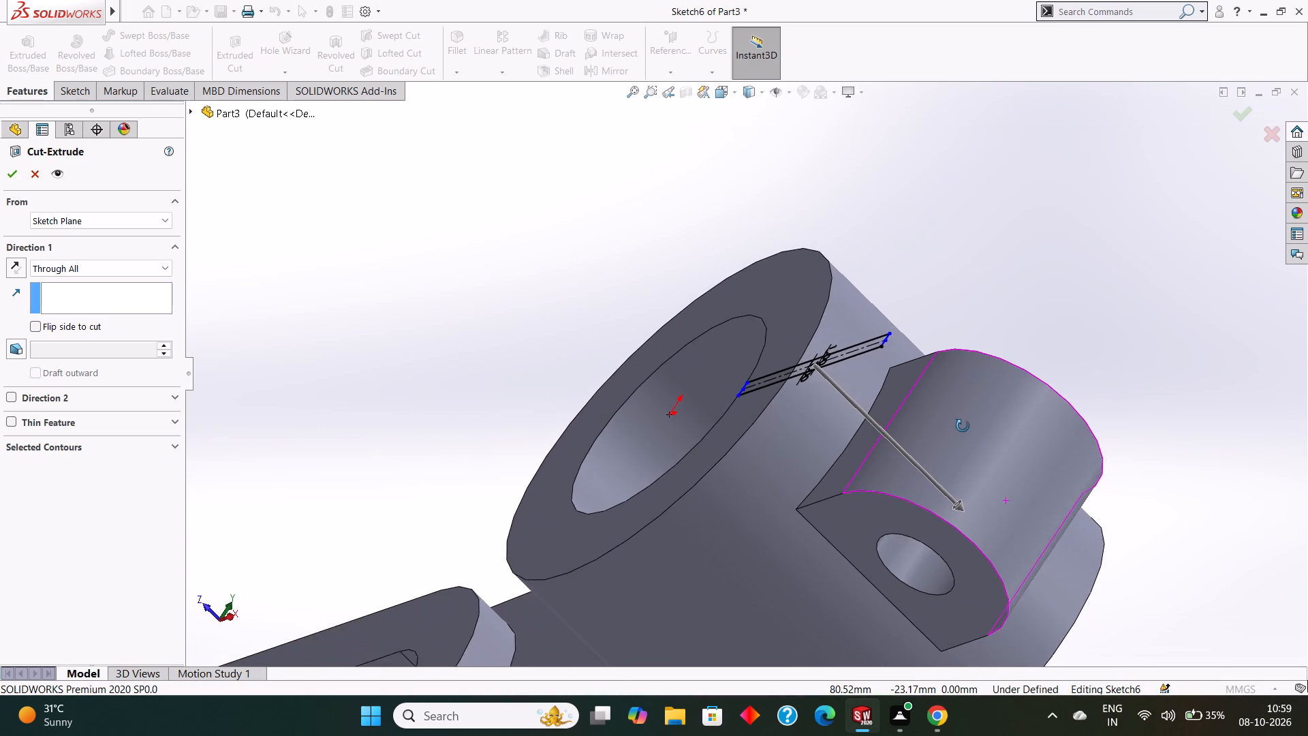
middle_drag(963, 426, 964, 428)
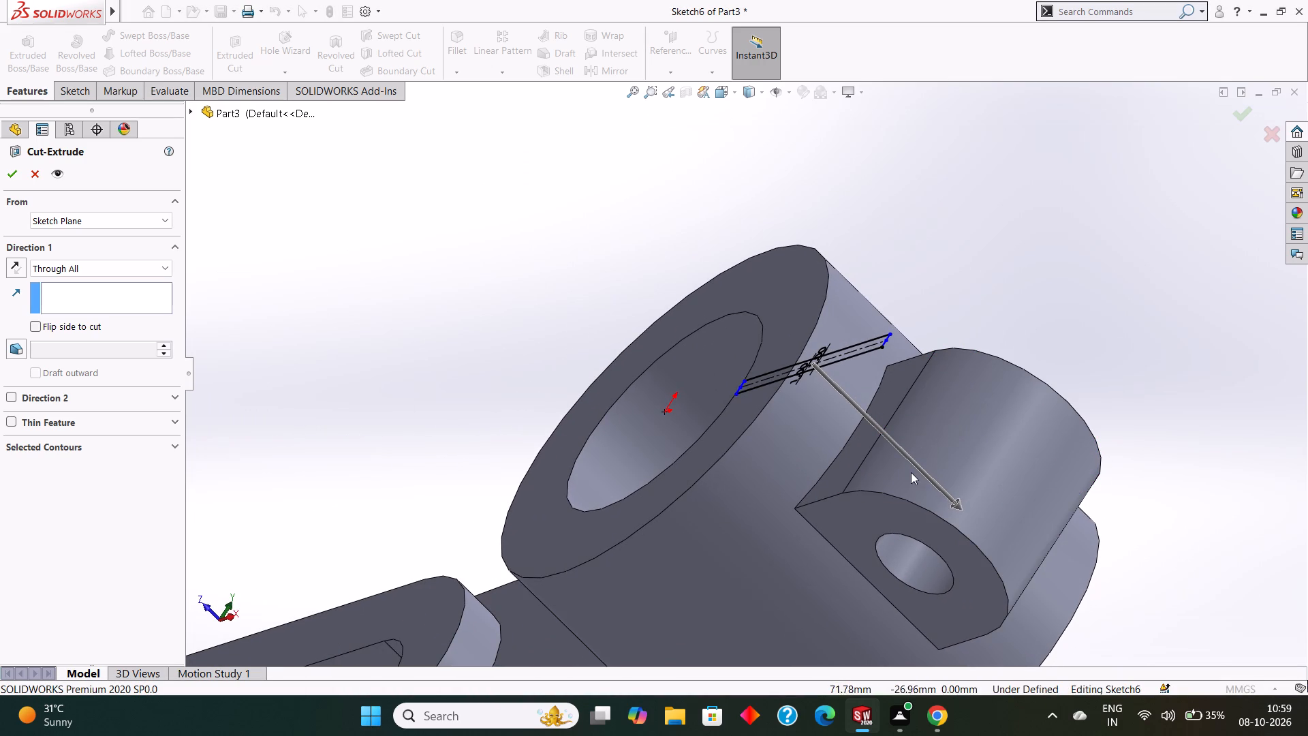
click(911, 461)
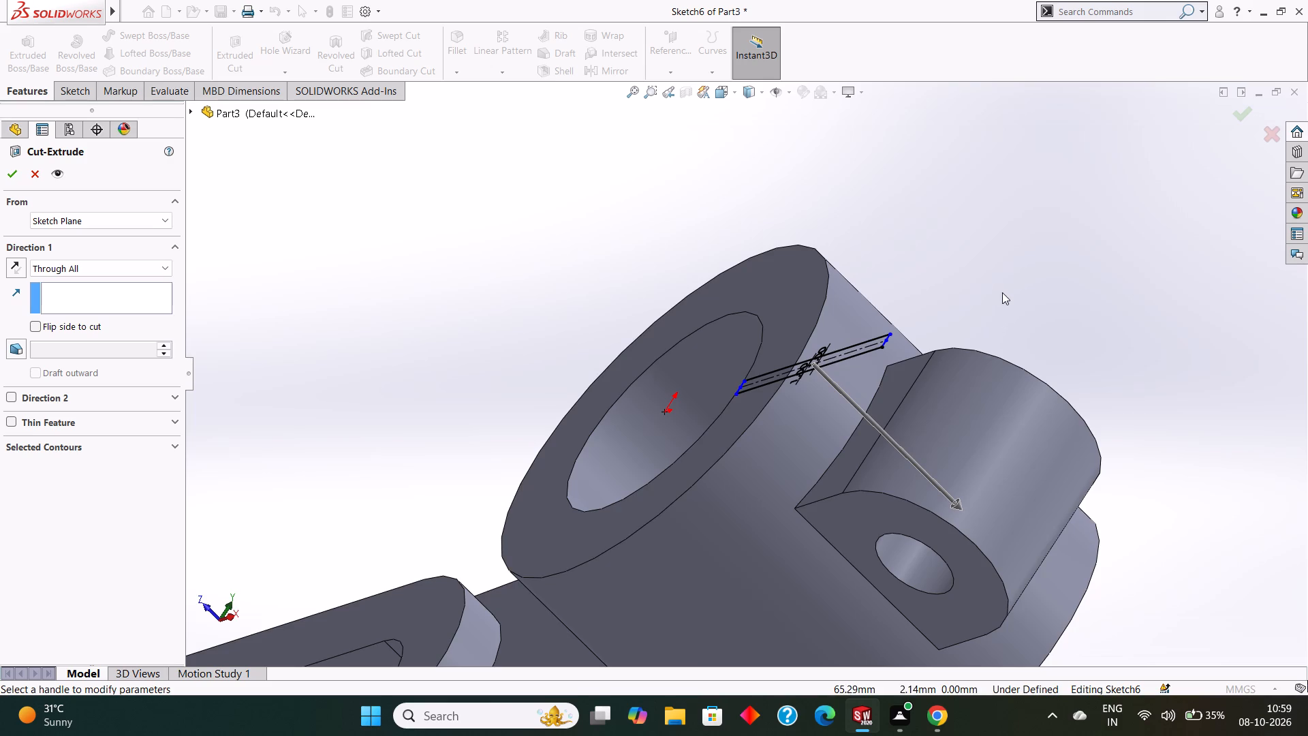
middle_drag(1002, 292, 1060, 363)
middle_drag(1059, 354, 1077, 386)
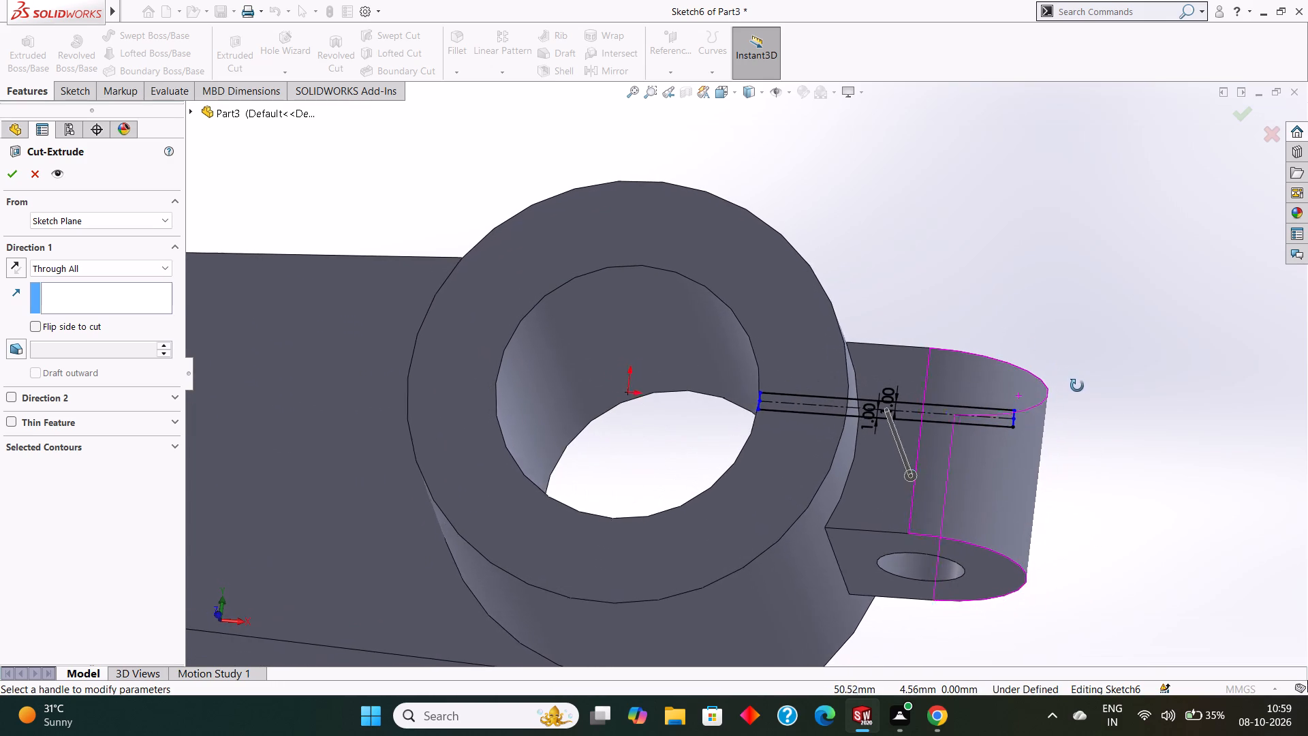
middle_drag(1077, 386, 1078, 386)
middle_drag(1100, 409, 1087, 346)
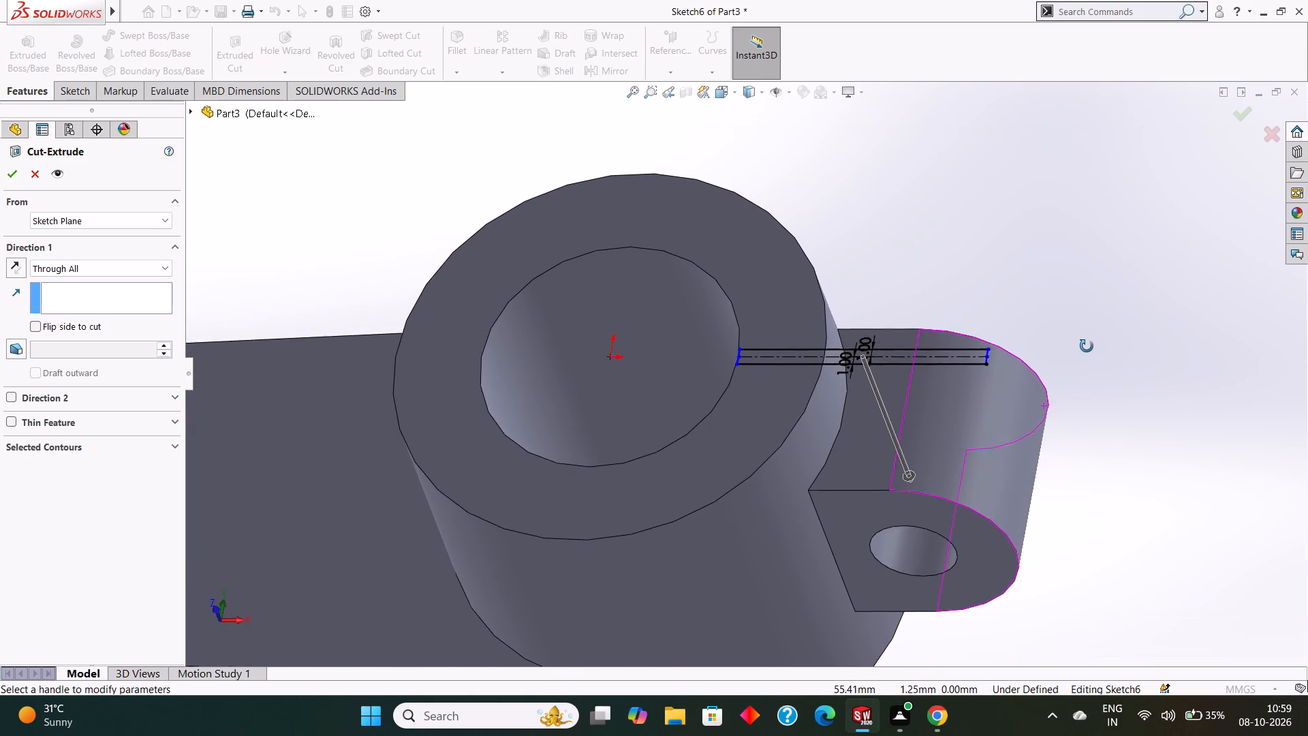
middle_drag(1087, 346, 1077, 273)
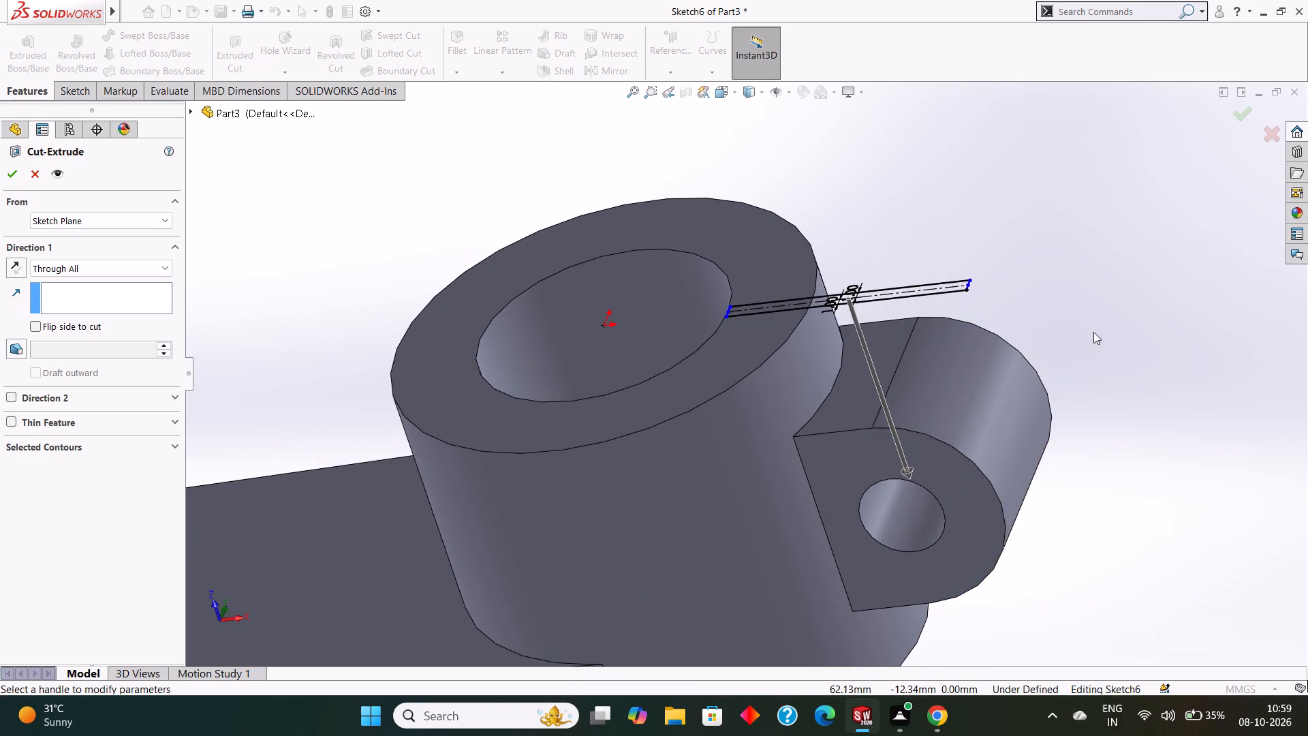
middle_drag(1093, 333, 1083, 266)
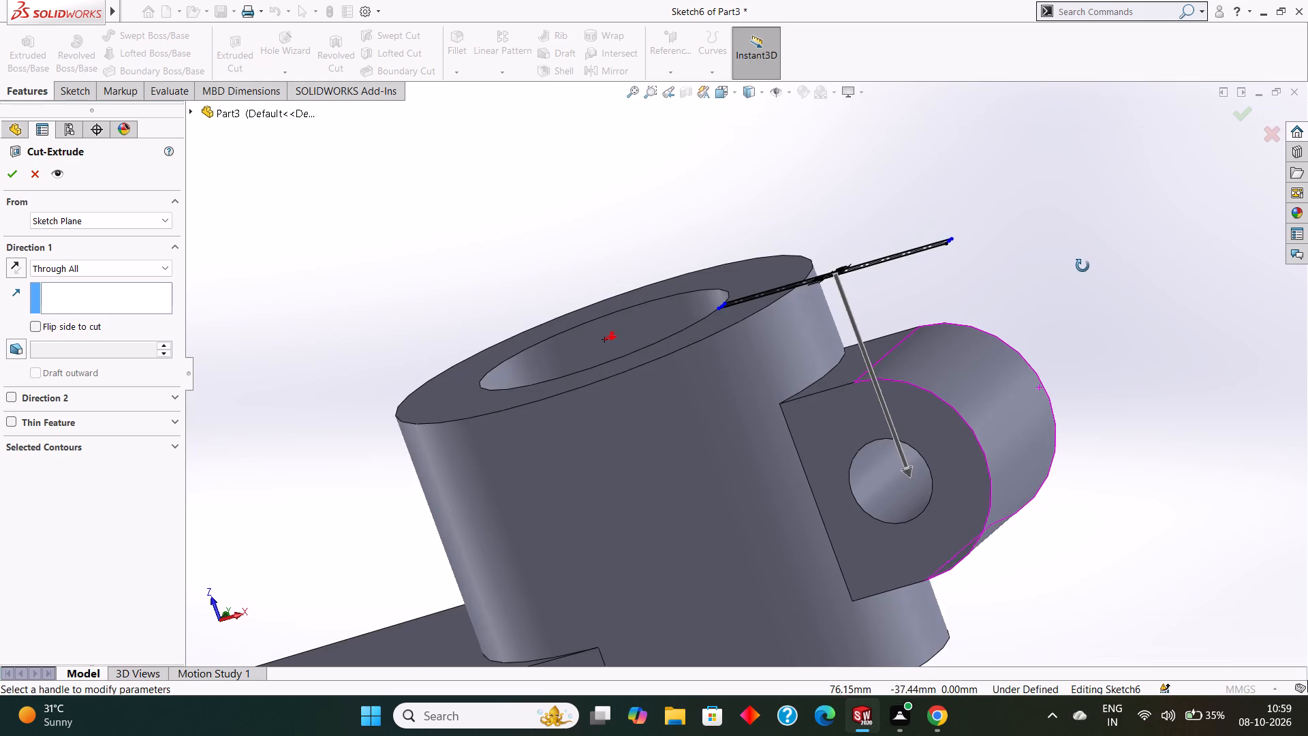
middle_drag(1083, 266, 1121, 343)
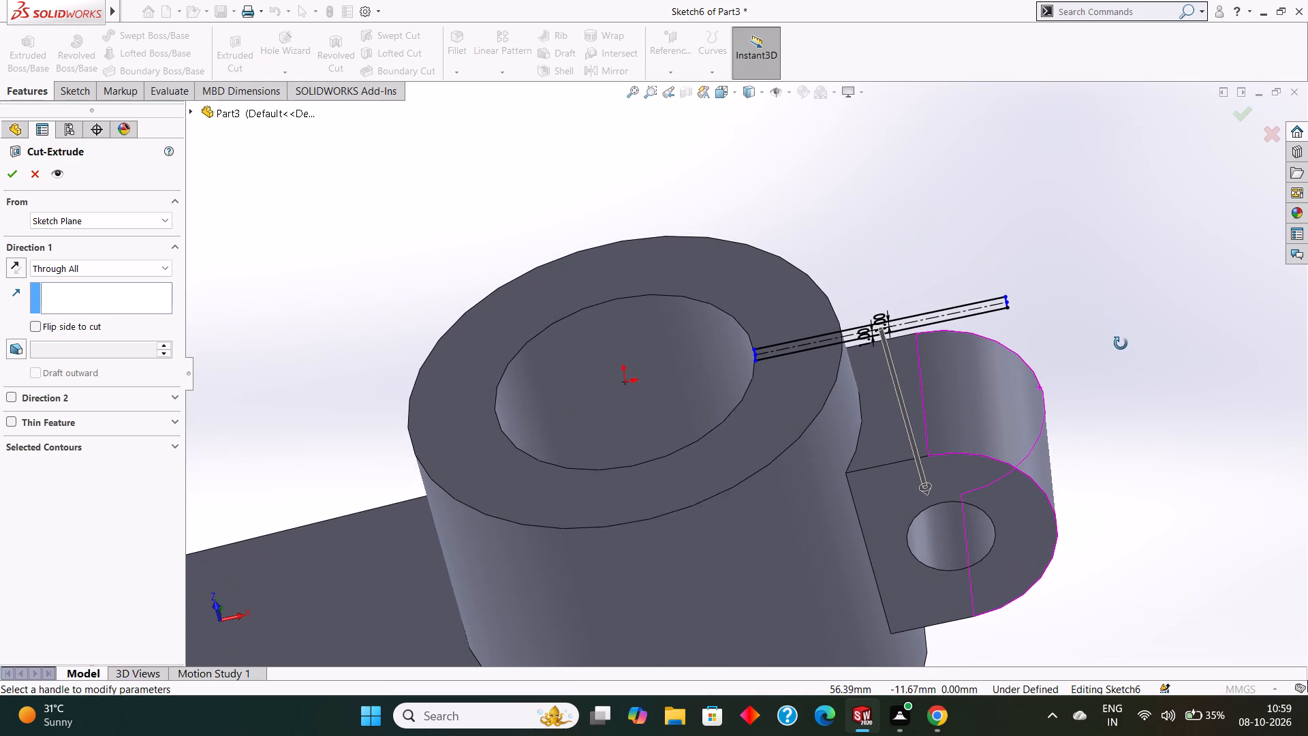
middle_drag(1121, 343, 1123, 346)
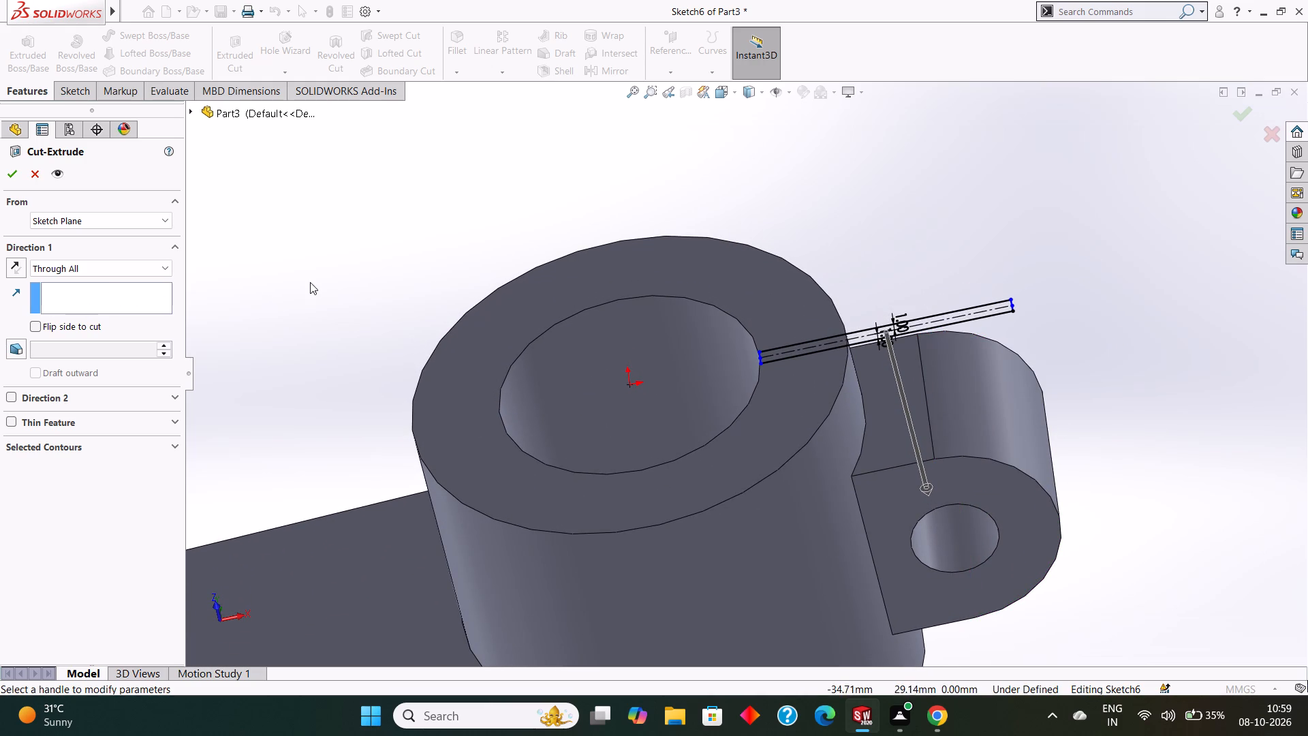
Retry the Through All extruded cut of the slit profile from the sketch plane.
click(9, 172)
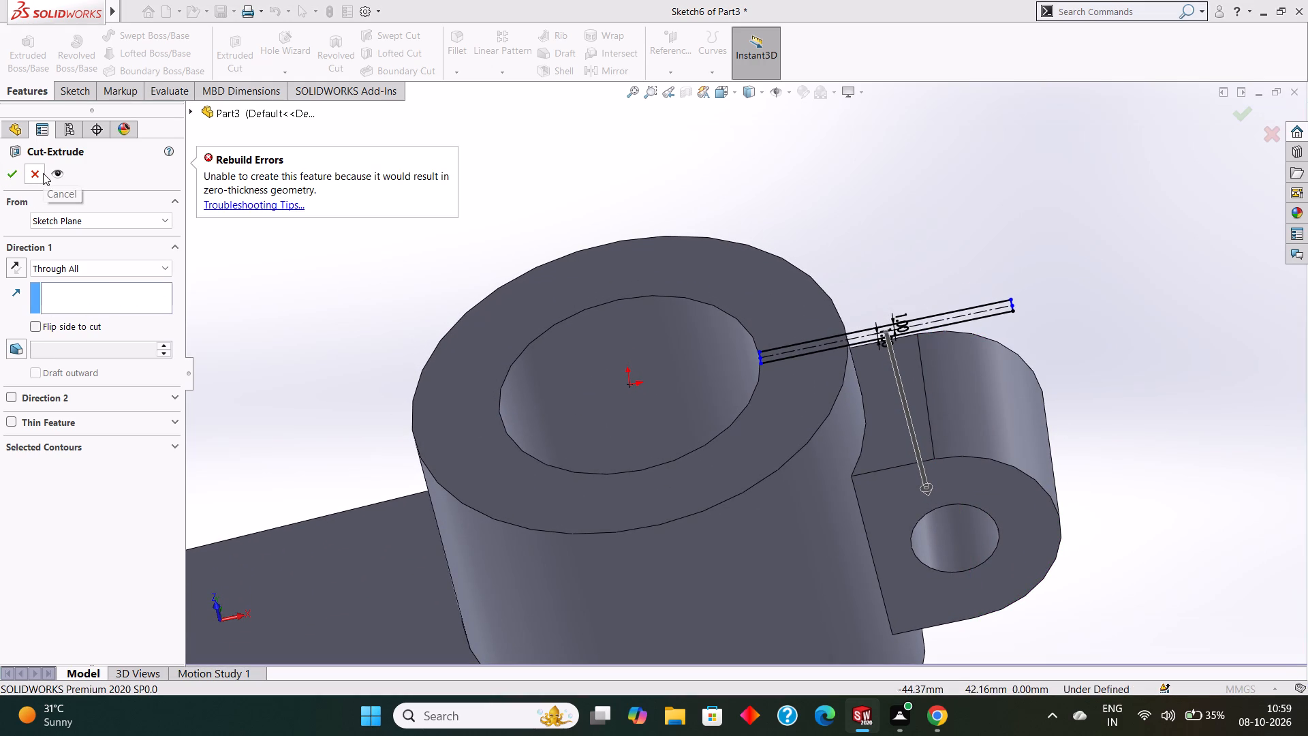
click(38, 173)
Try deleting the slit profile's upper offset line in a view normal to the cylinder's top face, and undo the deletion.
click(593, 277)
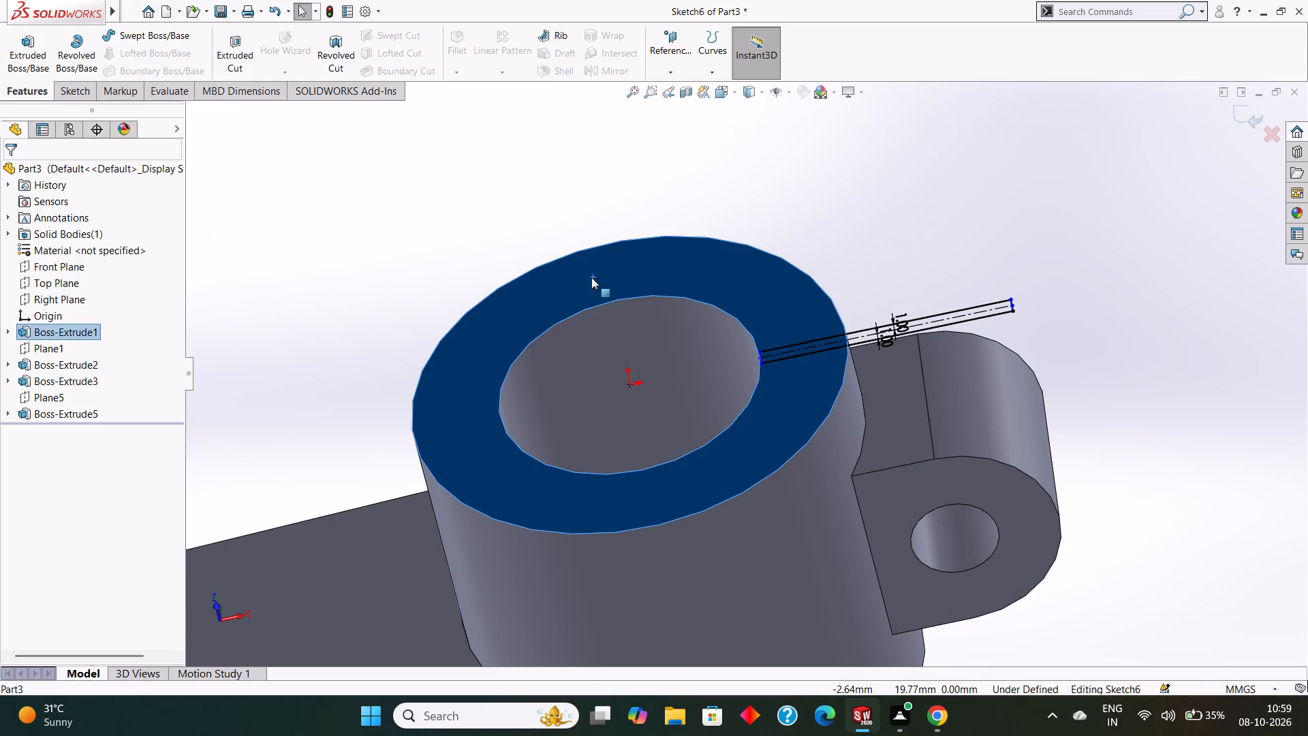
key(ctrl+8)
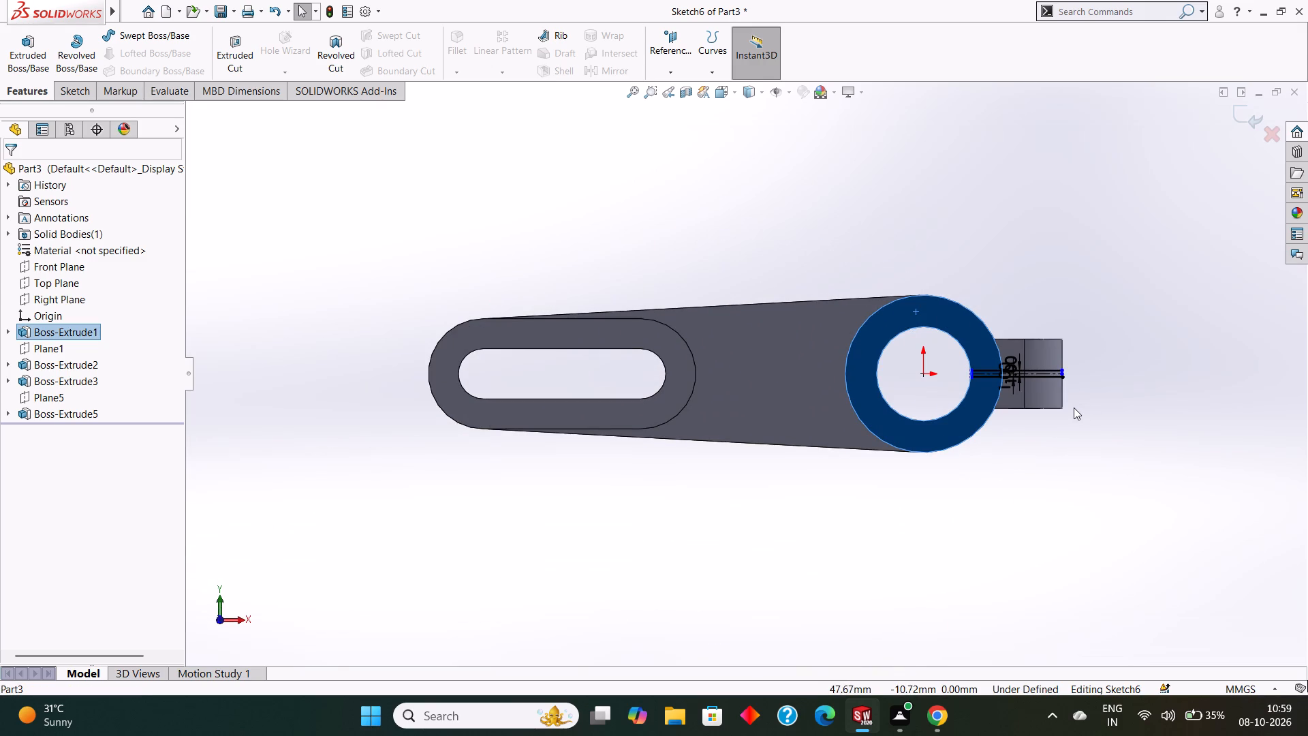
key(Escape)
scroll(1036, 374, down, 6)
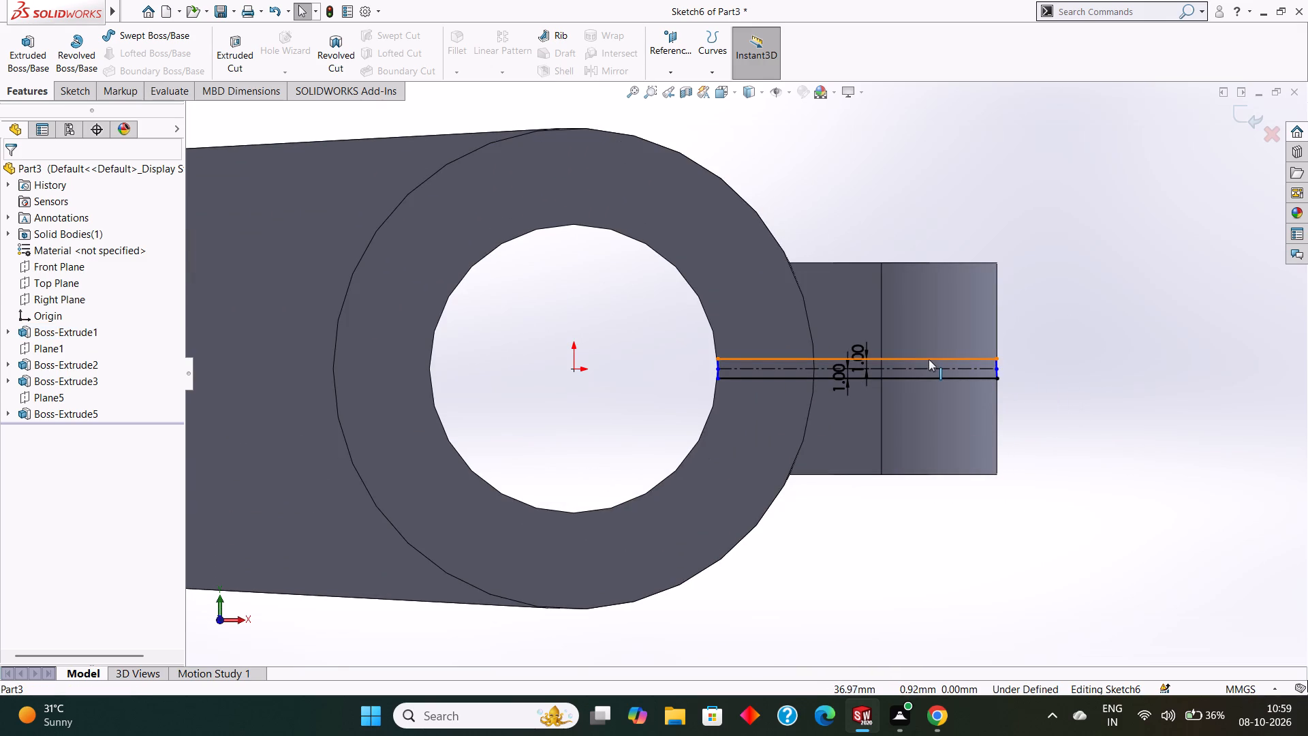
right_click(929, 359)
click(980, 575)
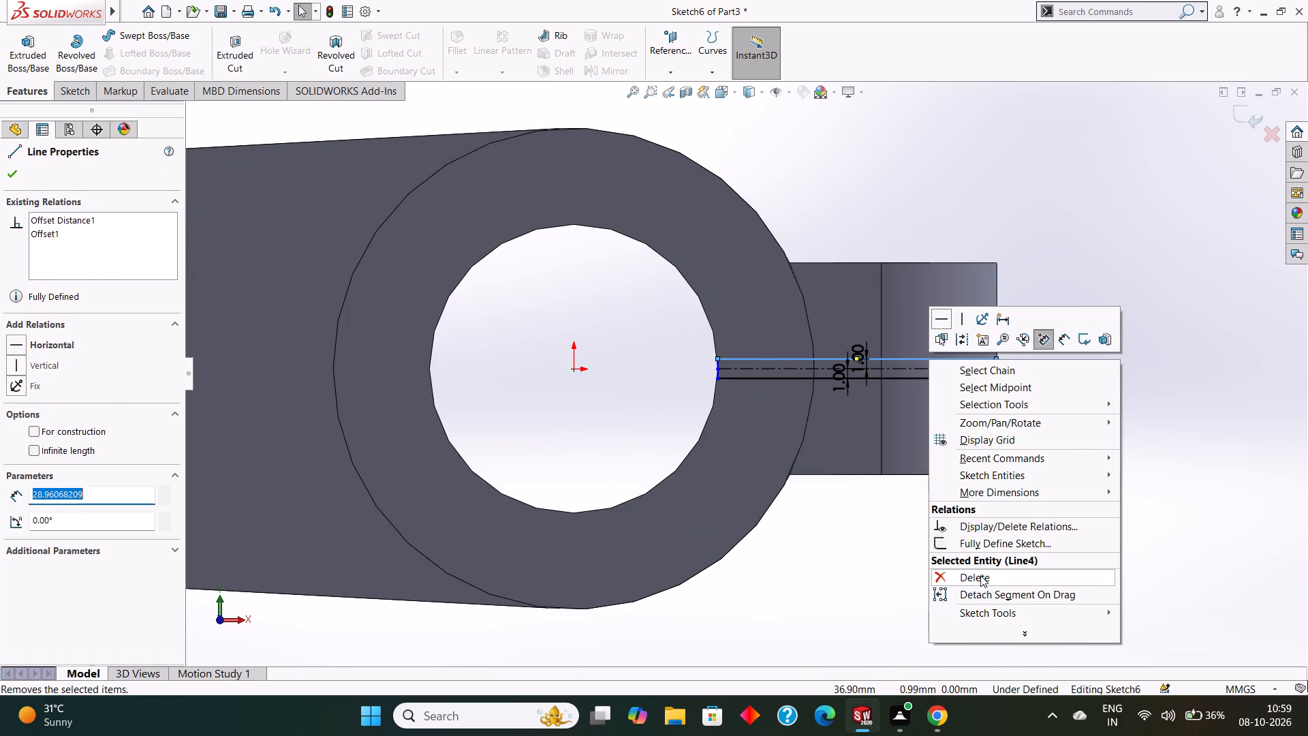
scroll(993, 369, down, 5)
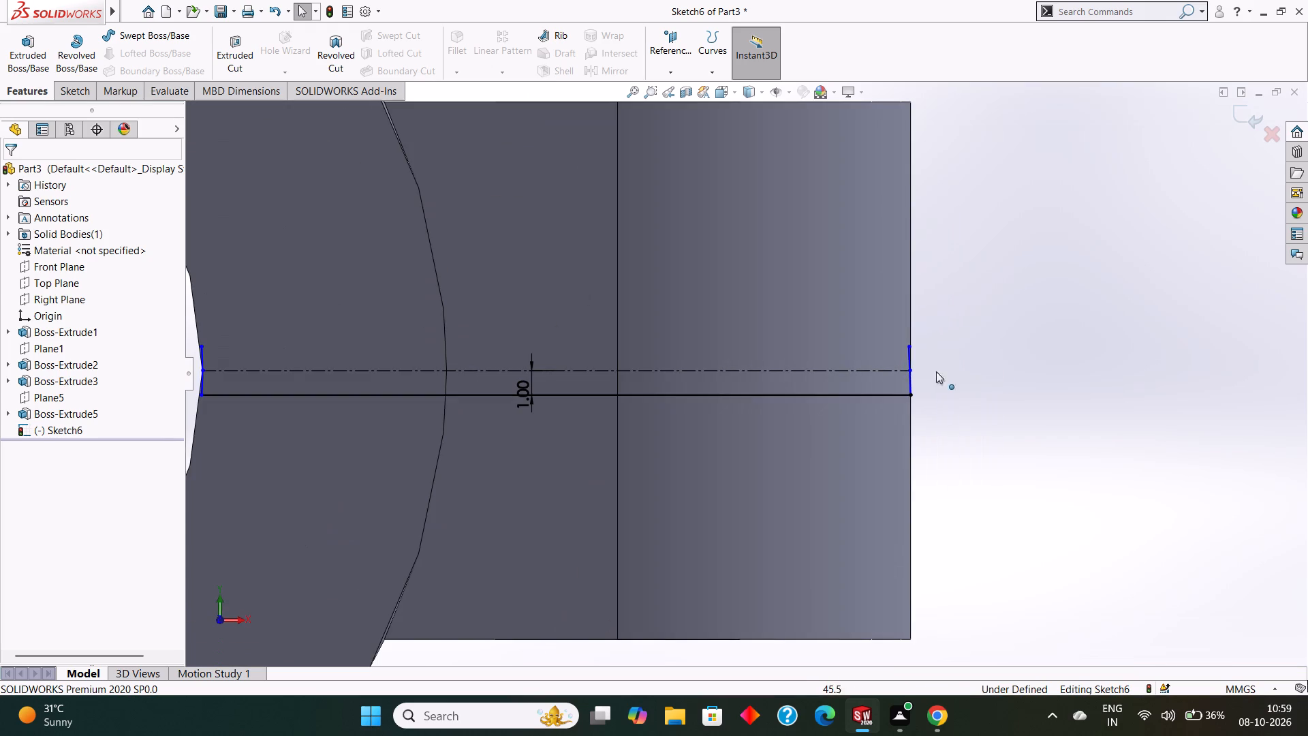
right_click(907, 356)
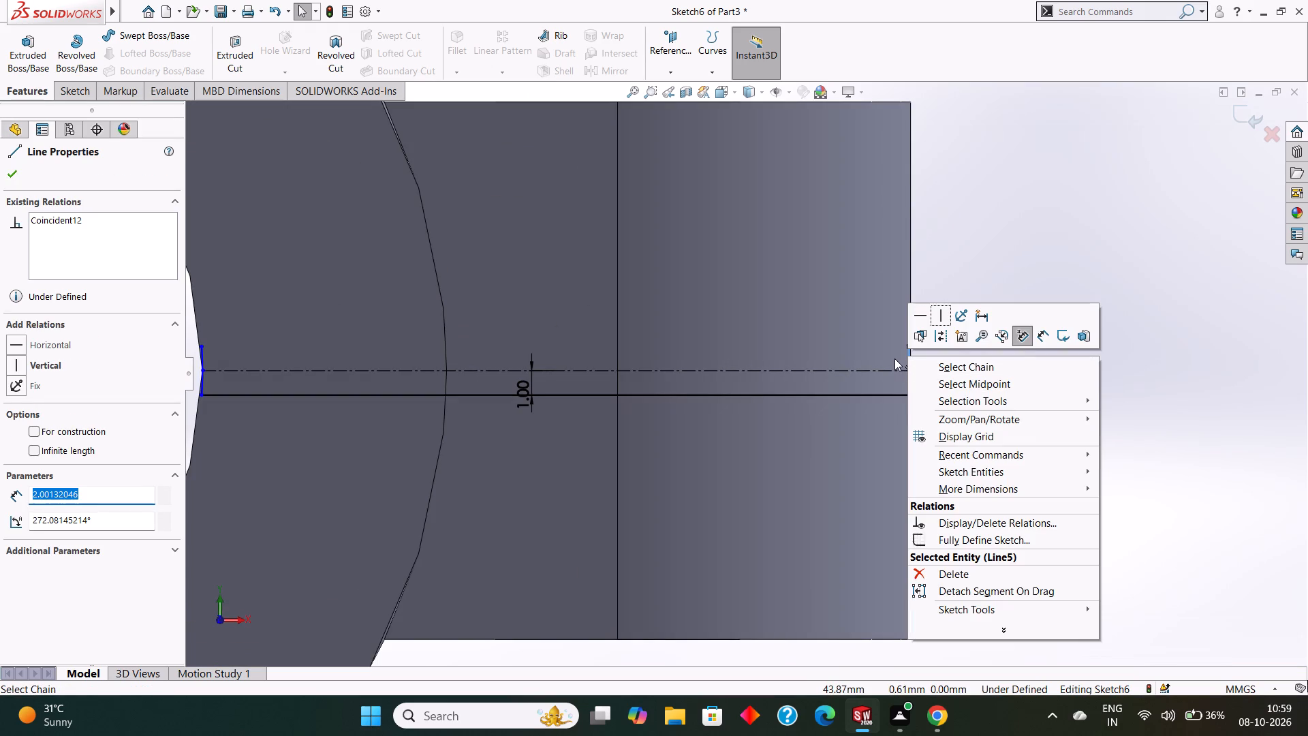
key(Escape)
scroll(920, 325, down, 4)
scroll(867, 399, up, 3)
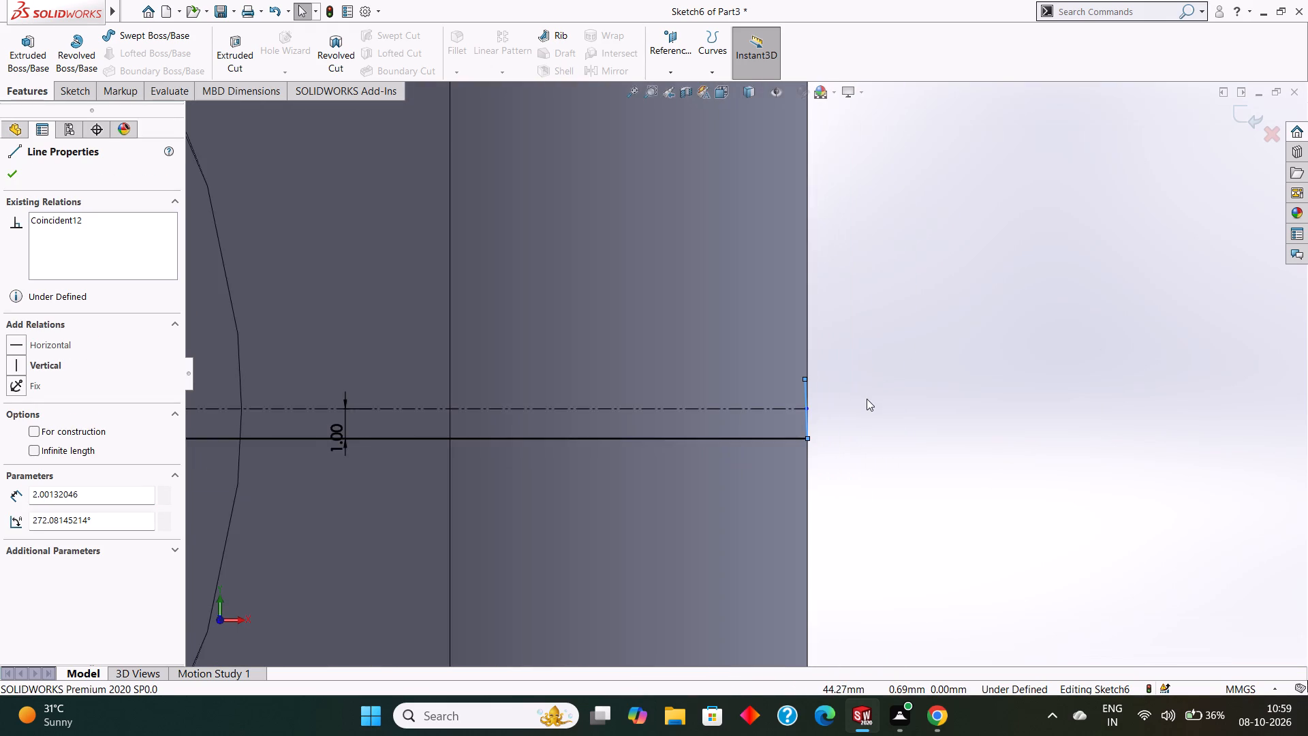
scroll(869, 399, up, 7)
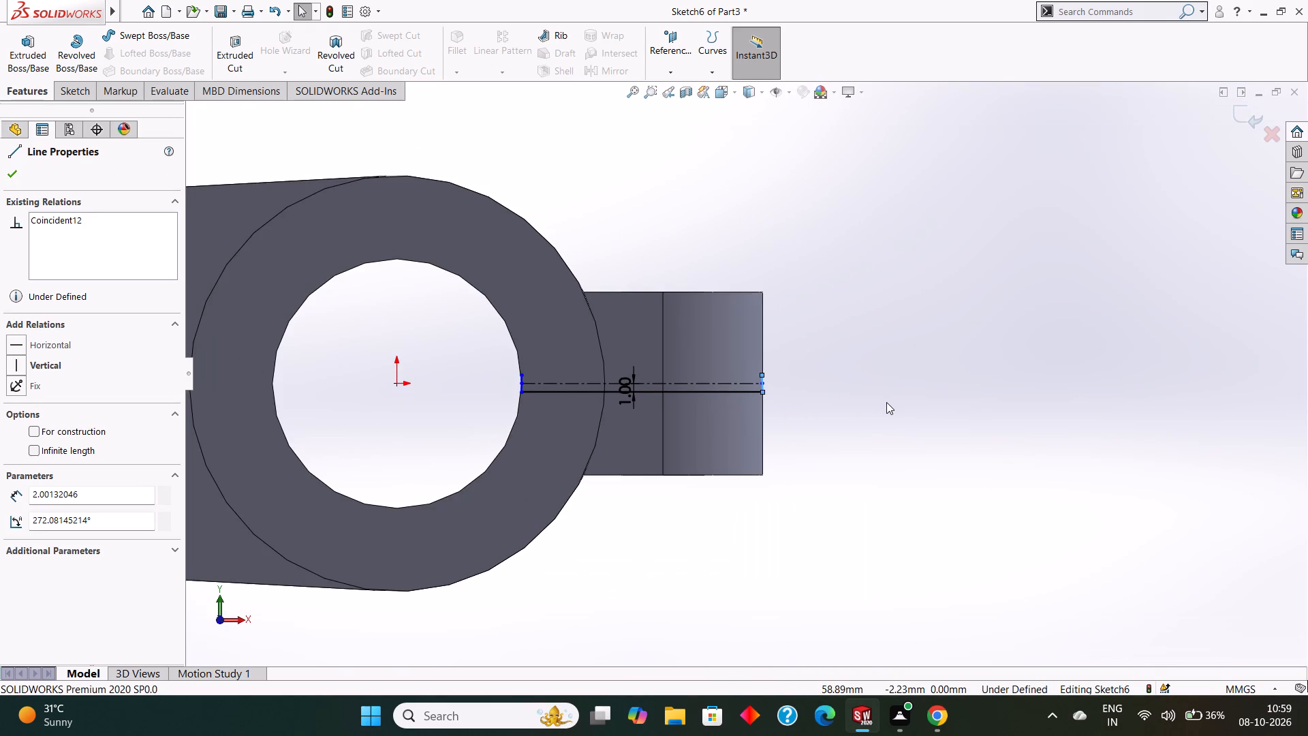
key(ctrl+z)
Delete the short line closing the slit profile at the lug's outer end.
scroll(745, 393, down, 4)
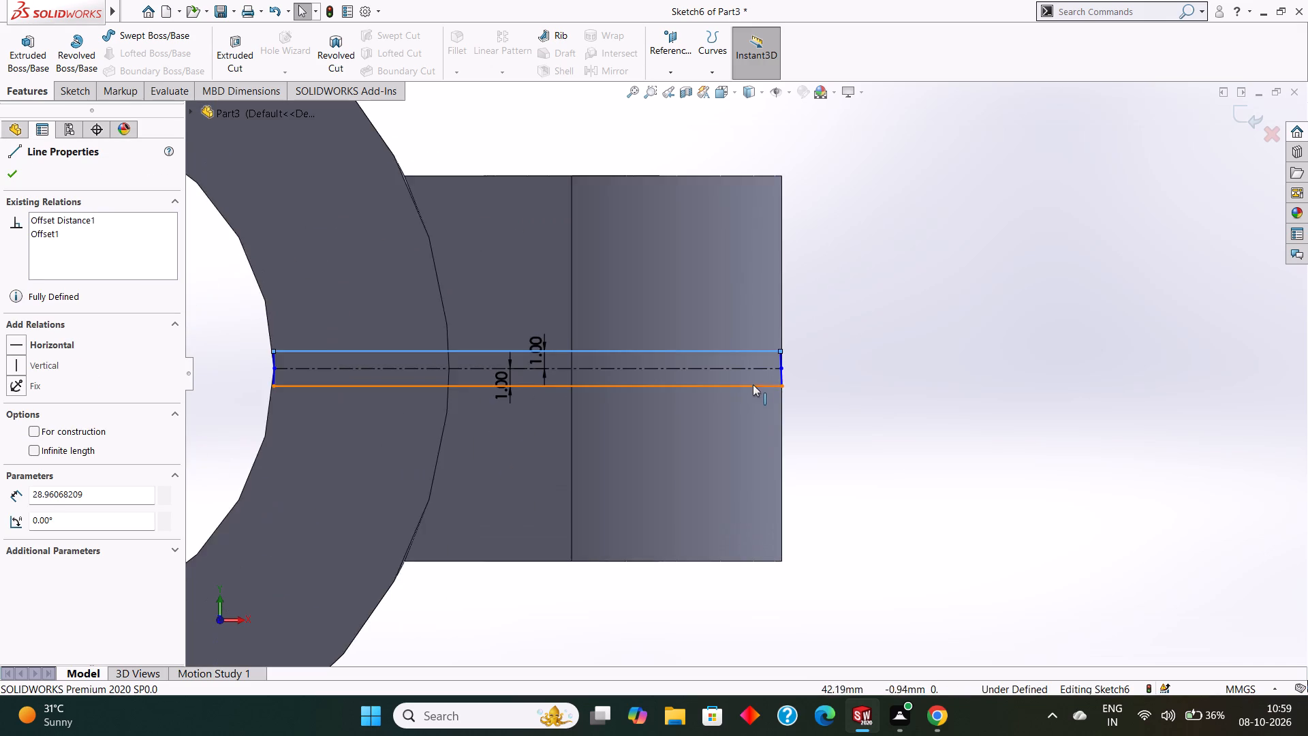
scroll(764, 380, down, 8)
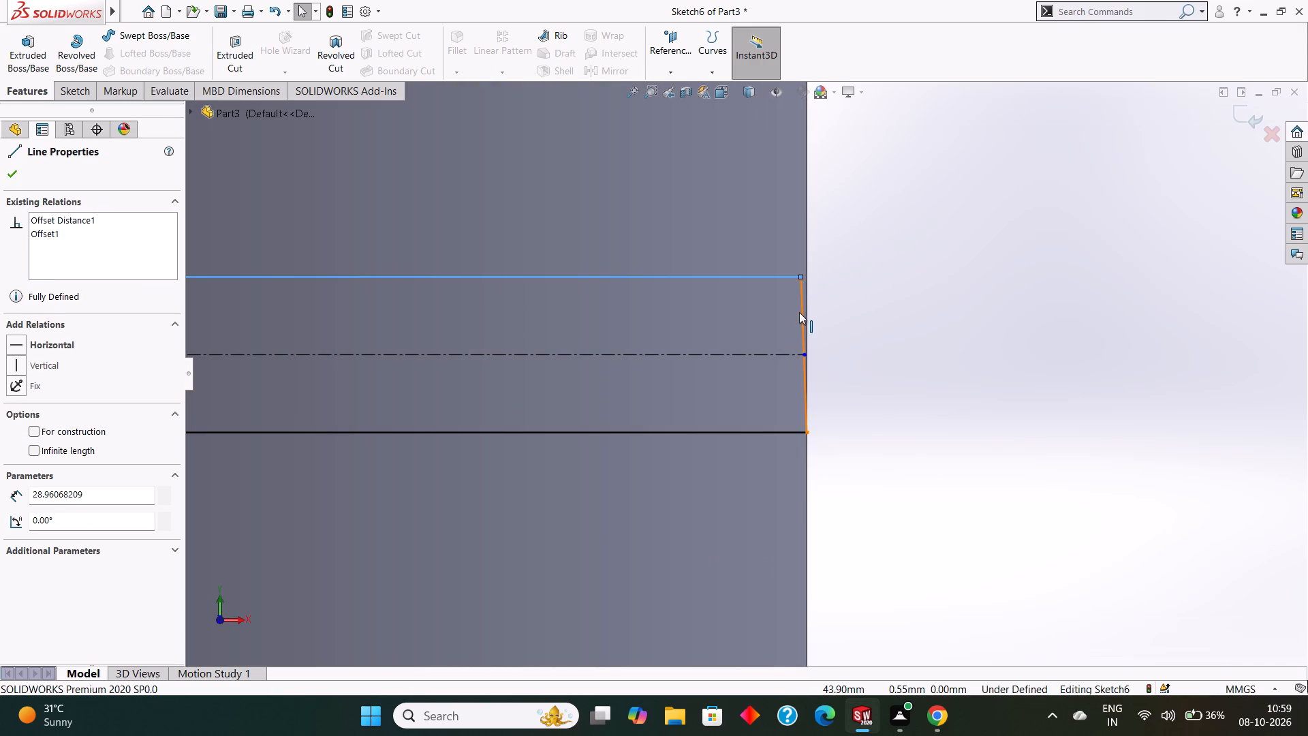
right_click(799, 312)
click(836, 525)
scroll(839, 514, up, 2)
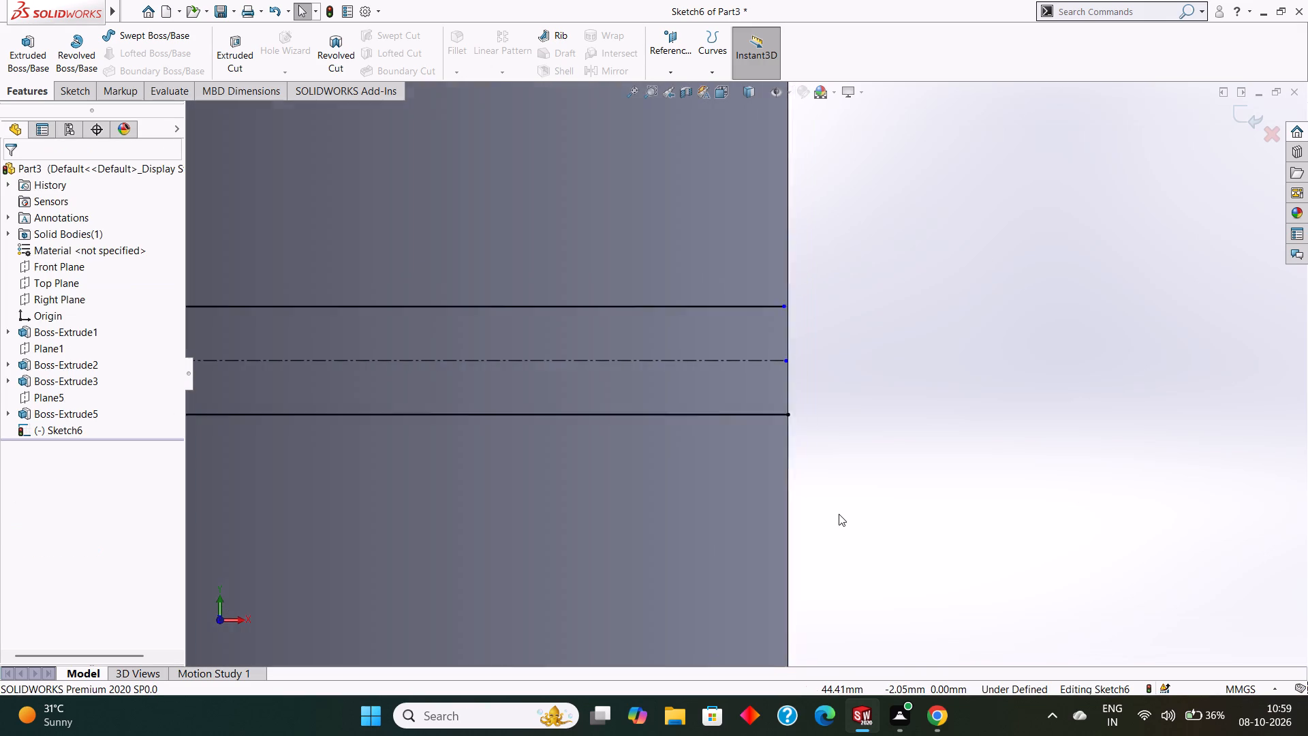
scroll(839, 514, up, 8)
scroll(480, 382, up, 1)
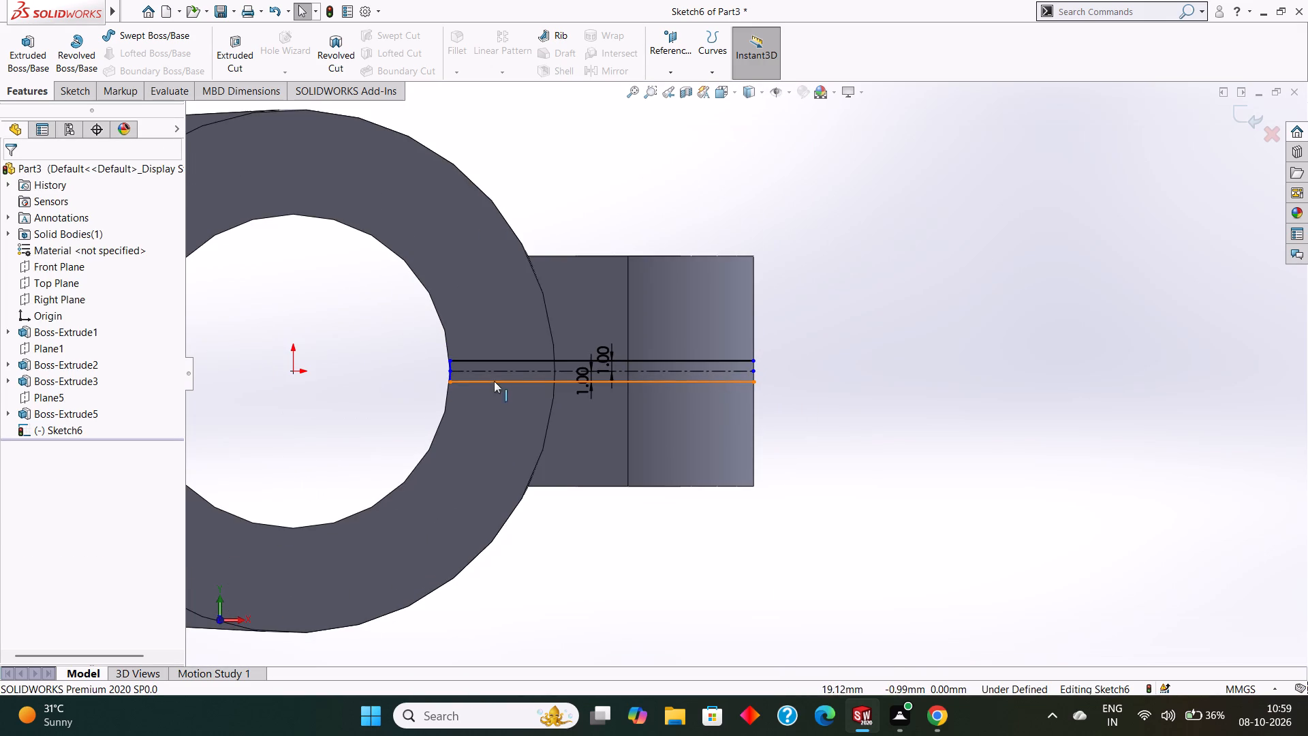
Extend the slit profile about 3 mm beyond the lug's outer end with three connected lines that close it.
click(474, 309)
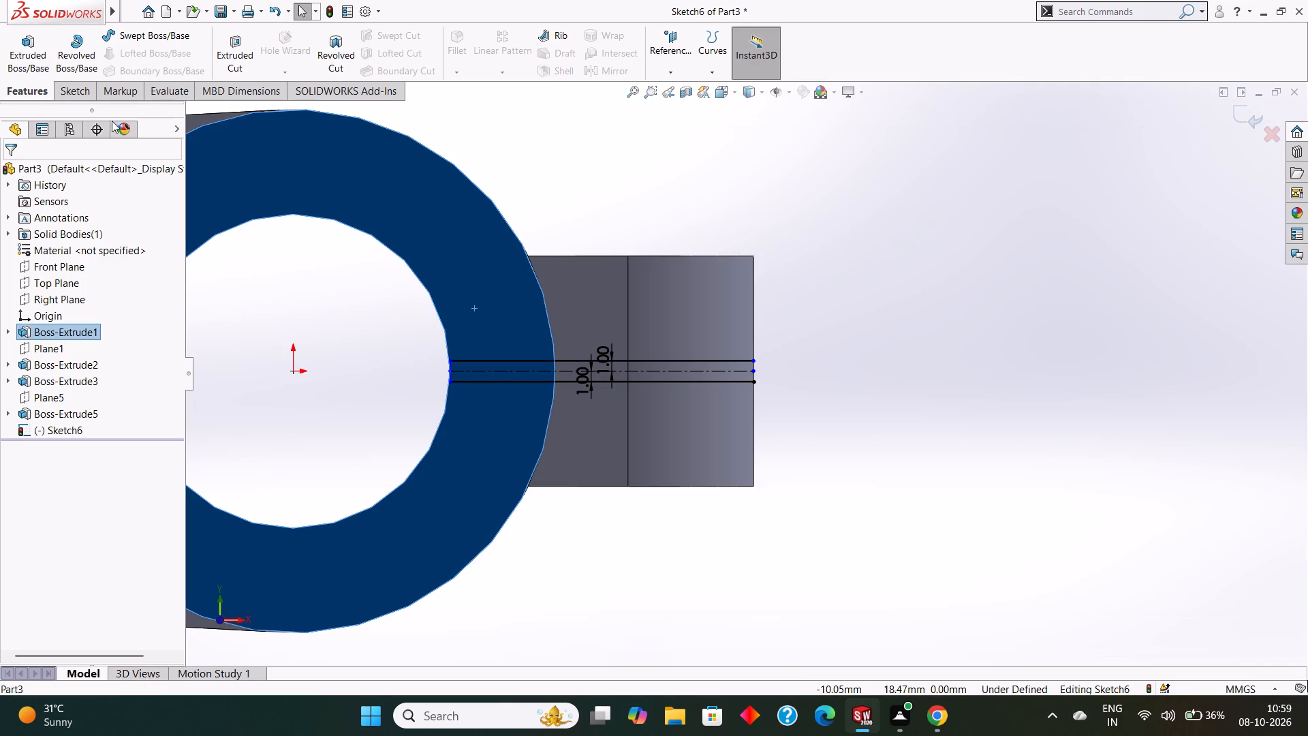
click(86, 88)
click(122, 35)
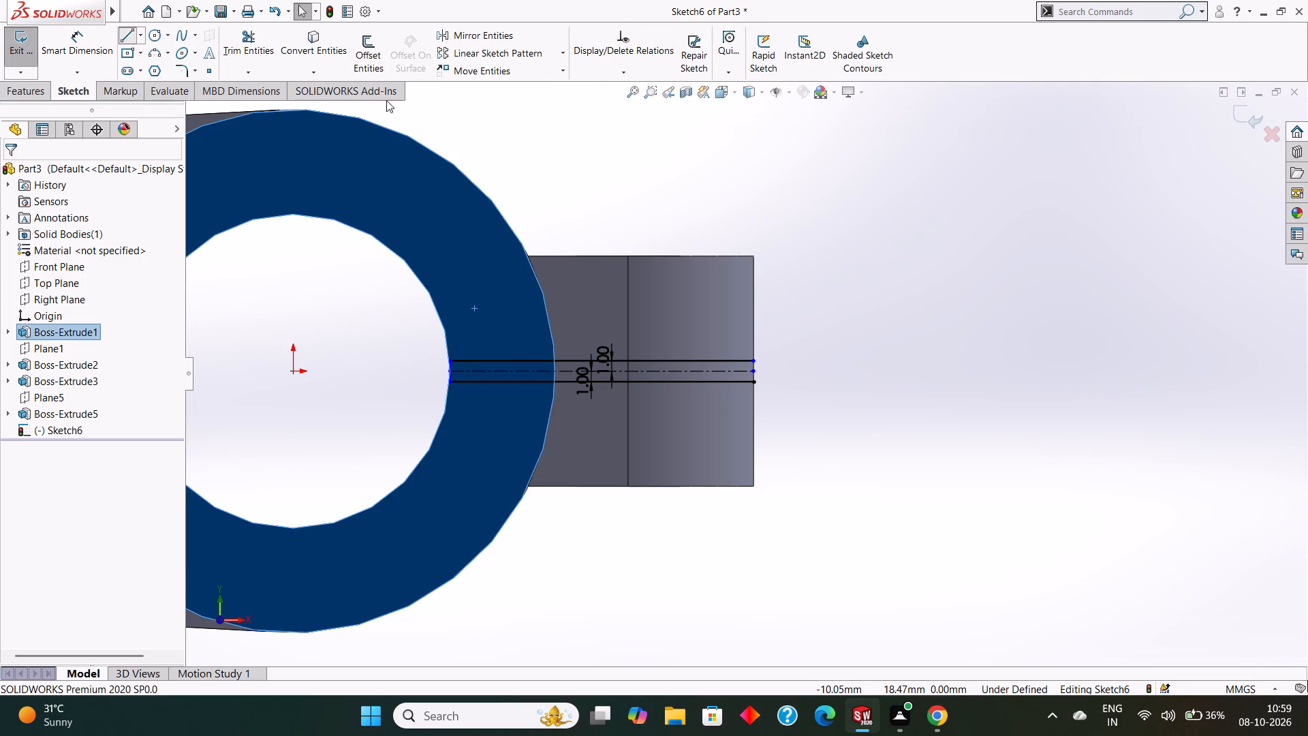
scroll(768, 354, down, 8)
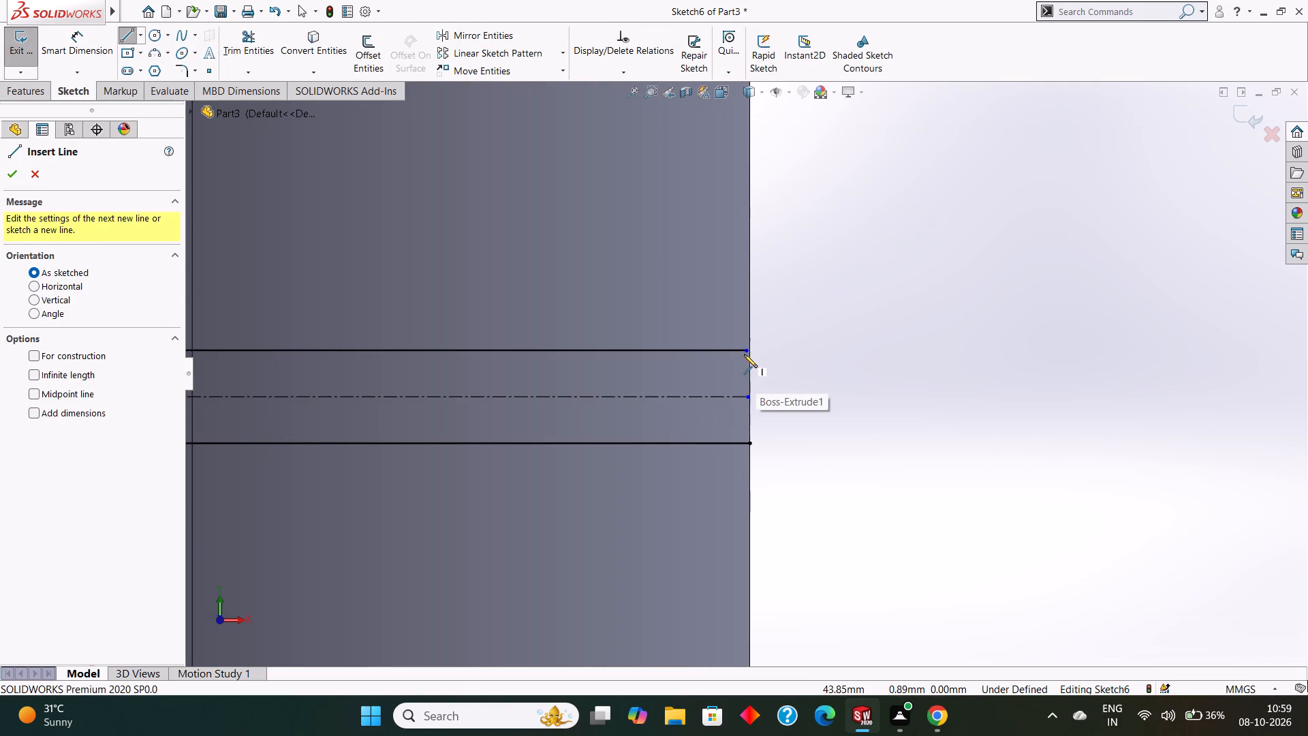
drag(745, 352, 752, 351)
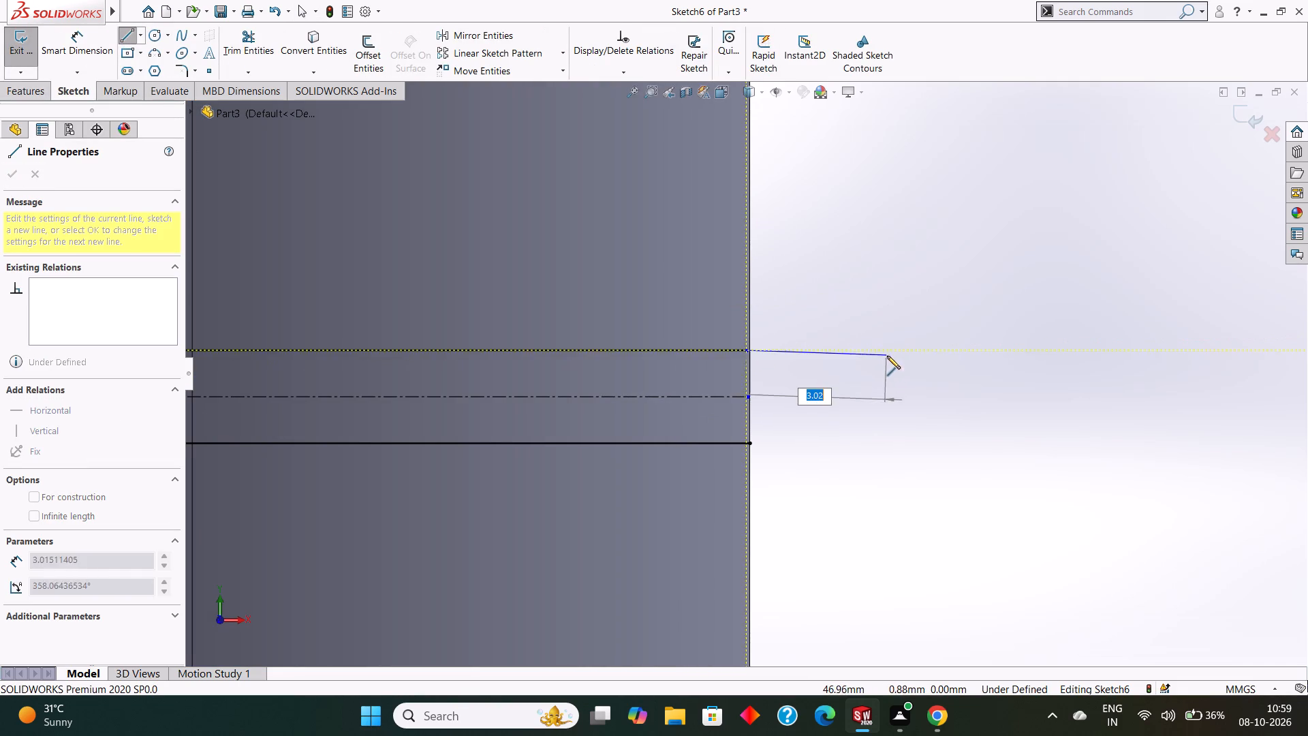
click(895, 349)
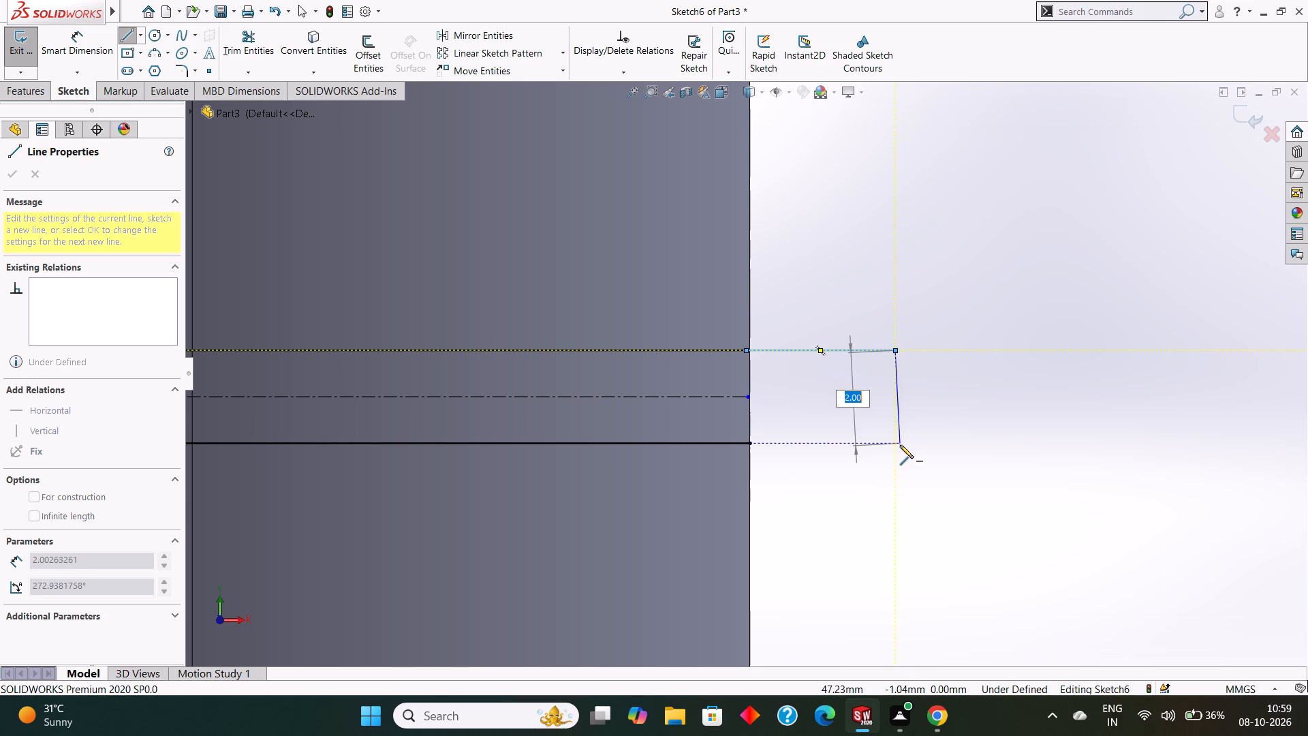
click(896, 442)
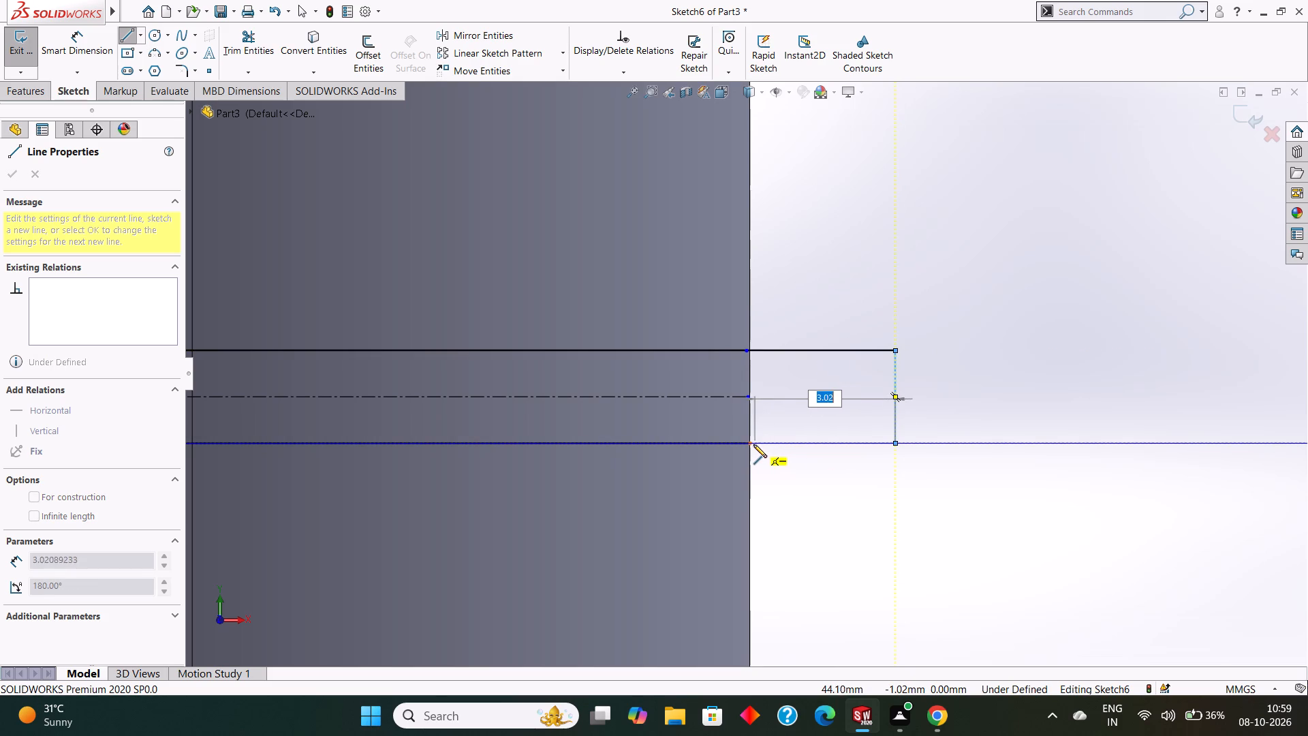
click(749, 444)
key(Escape)
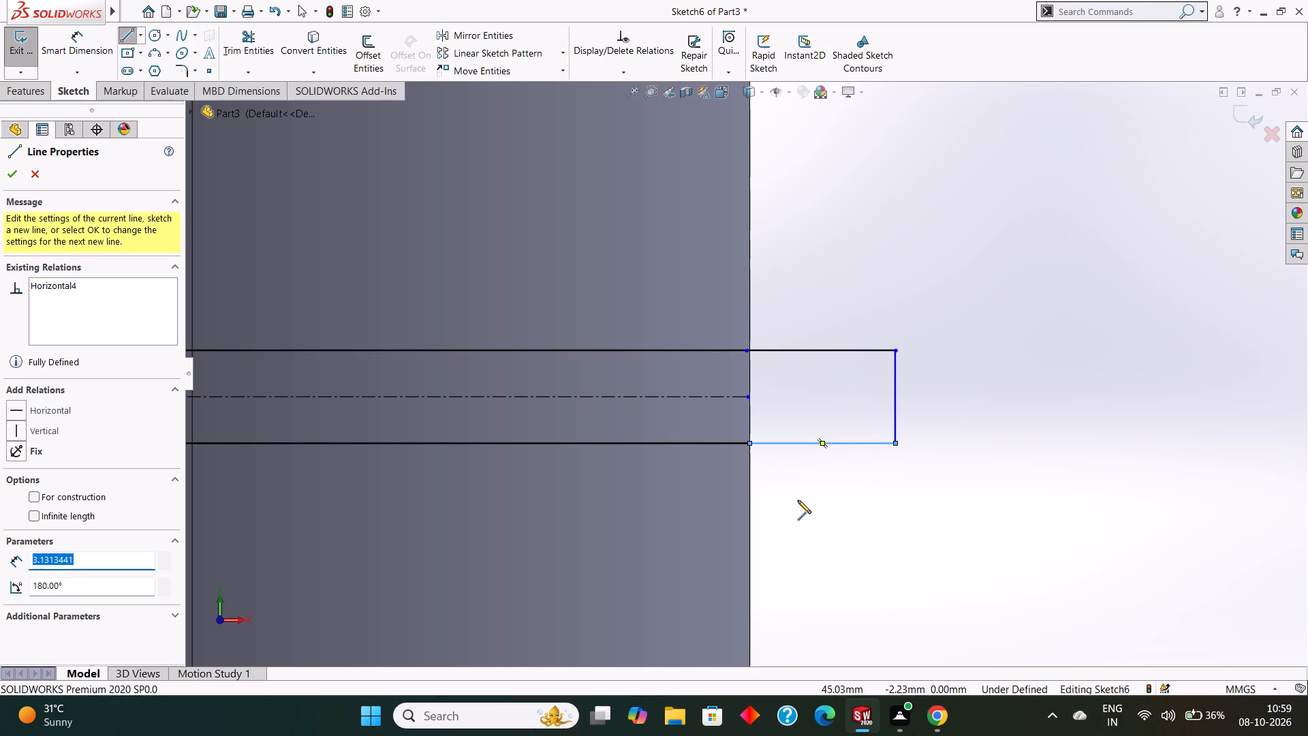
key(Escape)
scroll(800, 502, up, 8)
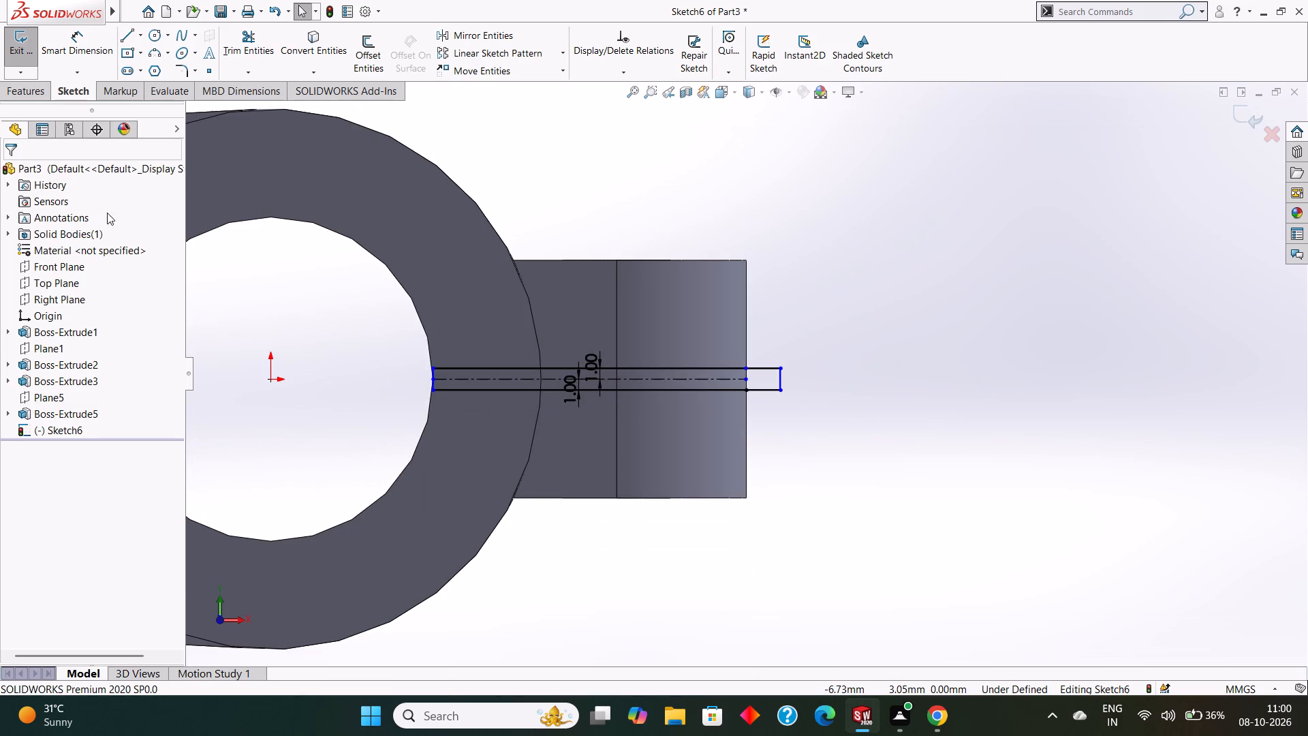
Extrude-cut the extended slit profile Through All from the sketch plane, through the cylinder wall and lug.
click(24, 95)
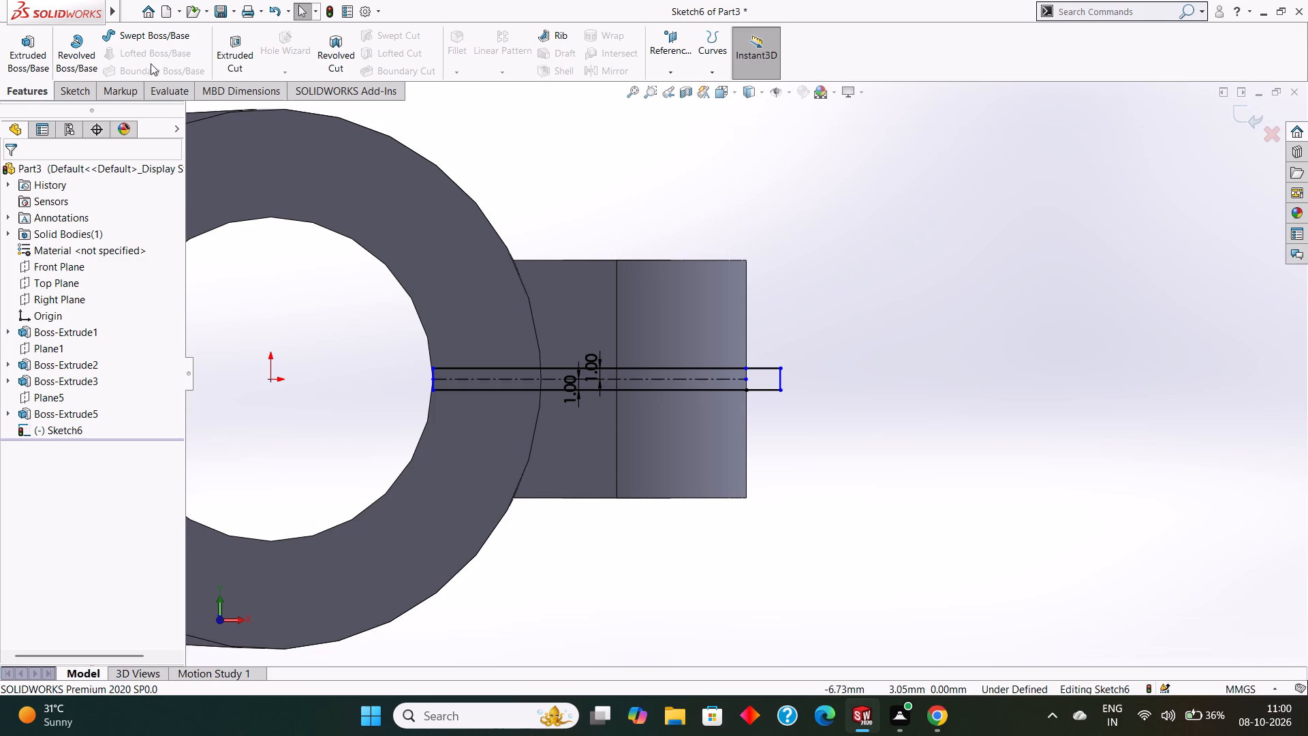
click(228, 56)
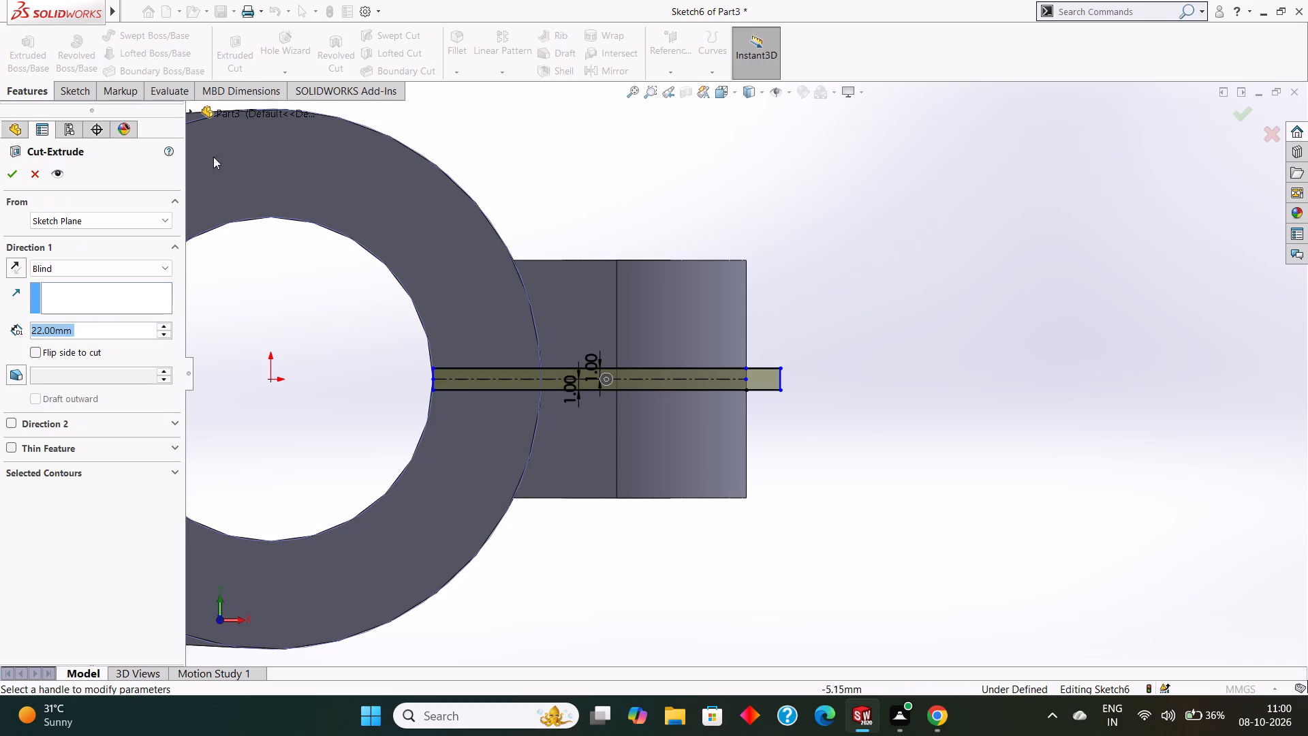
click(81, 269)
click(80, 297)
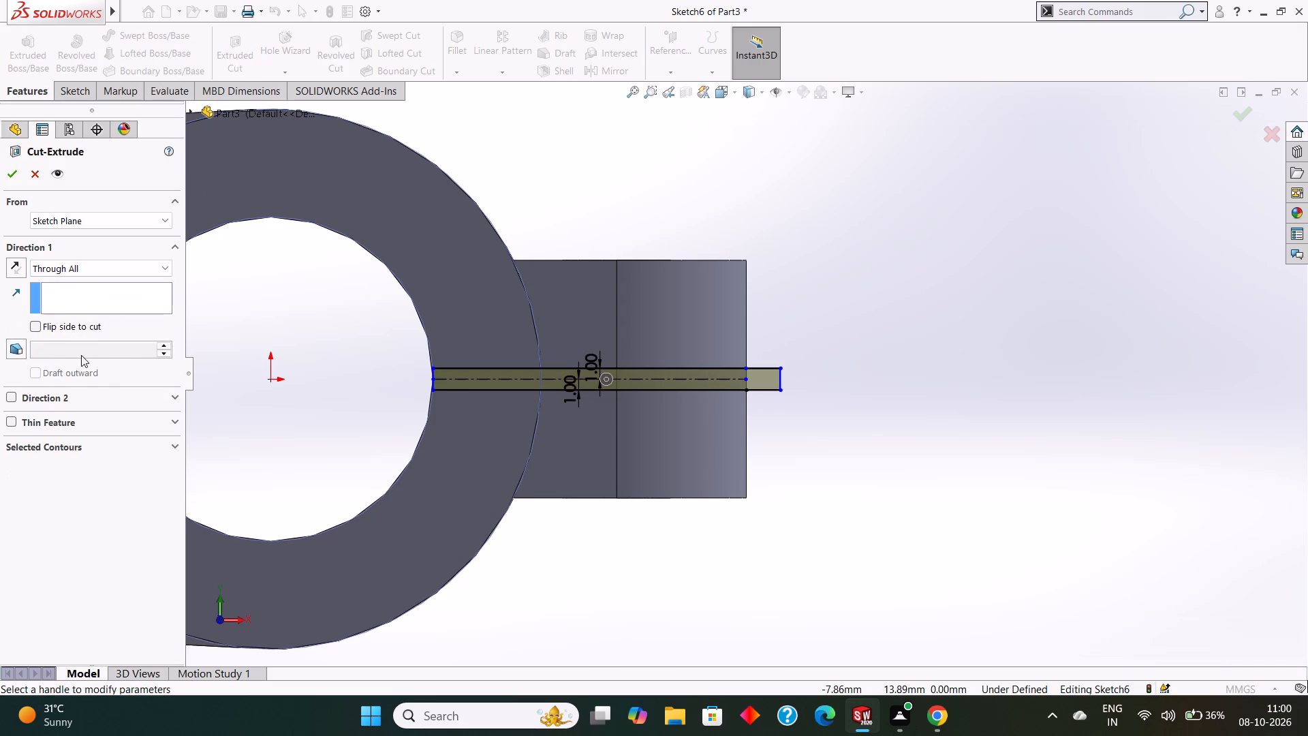
click(13, 179)
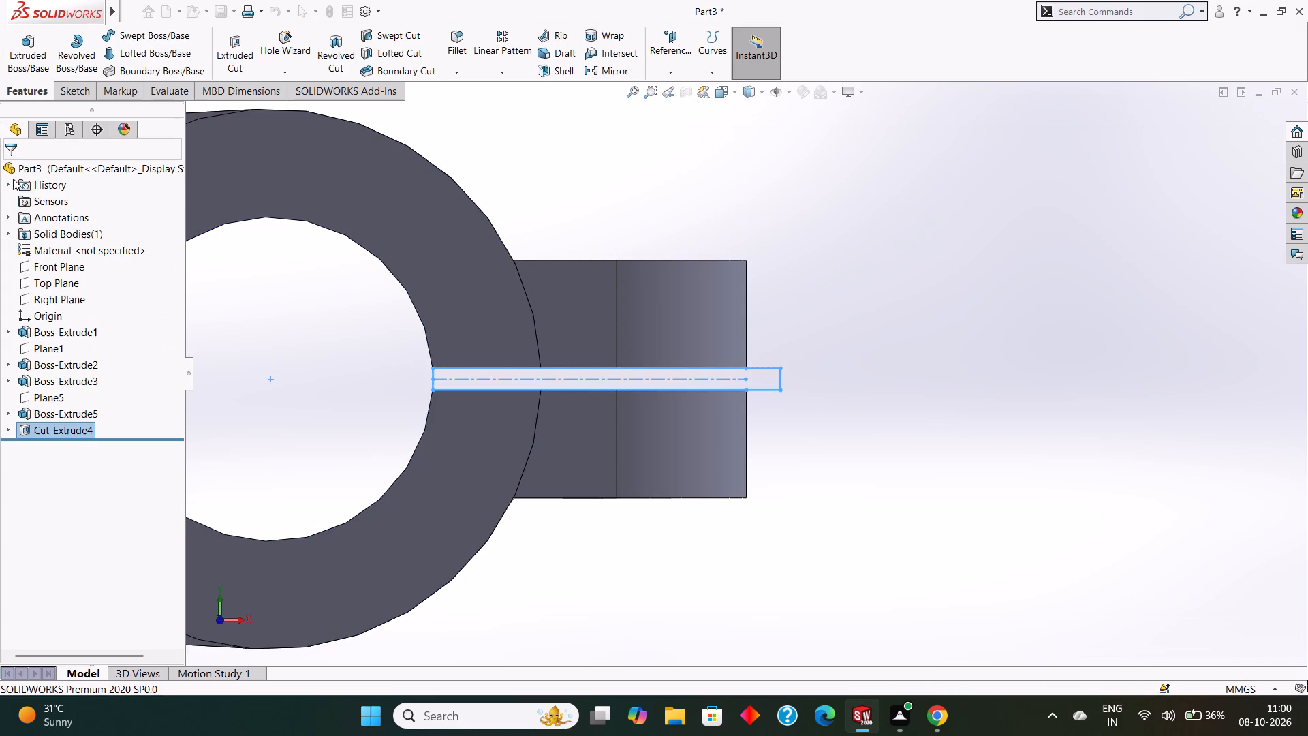
Examine the slit through the cylinder wall and lug, and the whole part, from several angles.
click(945, 470)
middle_drag(942, 467, 956, 350)
scroll(895, 401, up, 2)
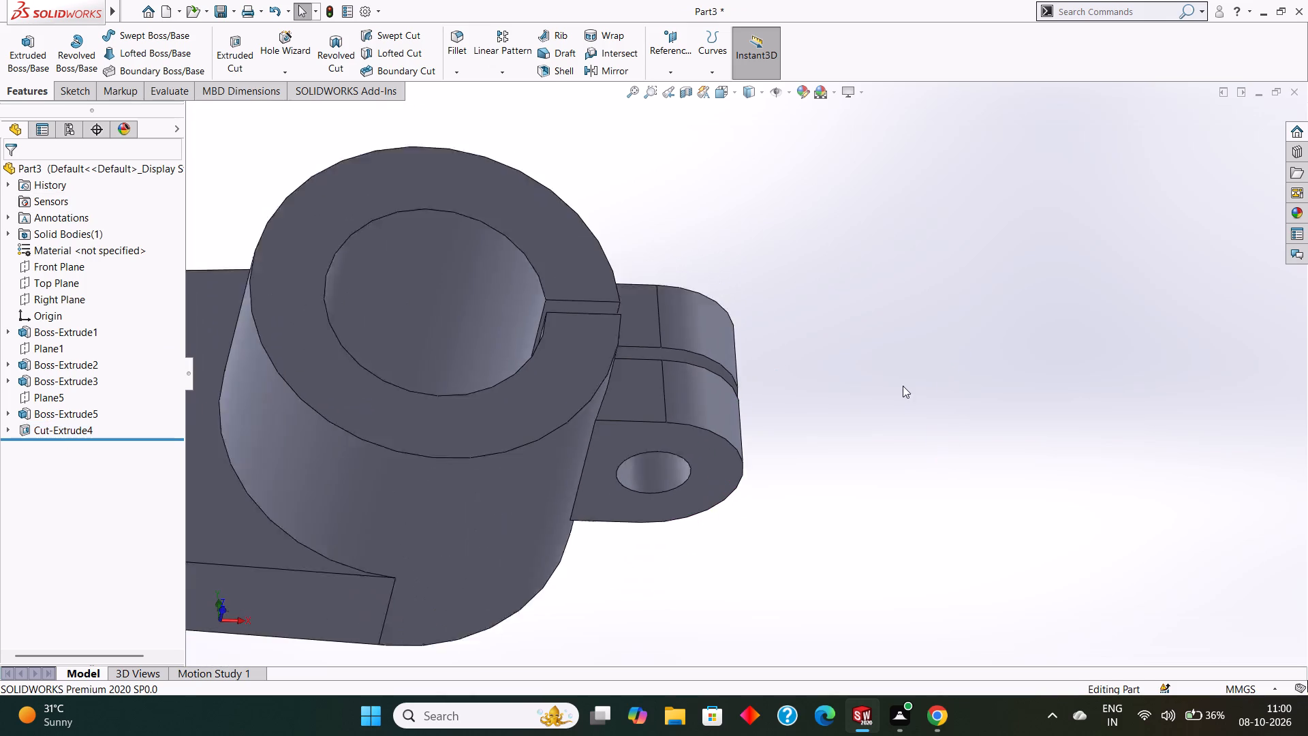
scroll(903, 386, up, 1)
middle_drag(909, 401, 864, 319)
middle_drag(879, 405, 897, 328)
scroll(888, 365, up, 1)
middle_drag(891, 360, 803, 365)
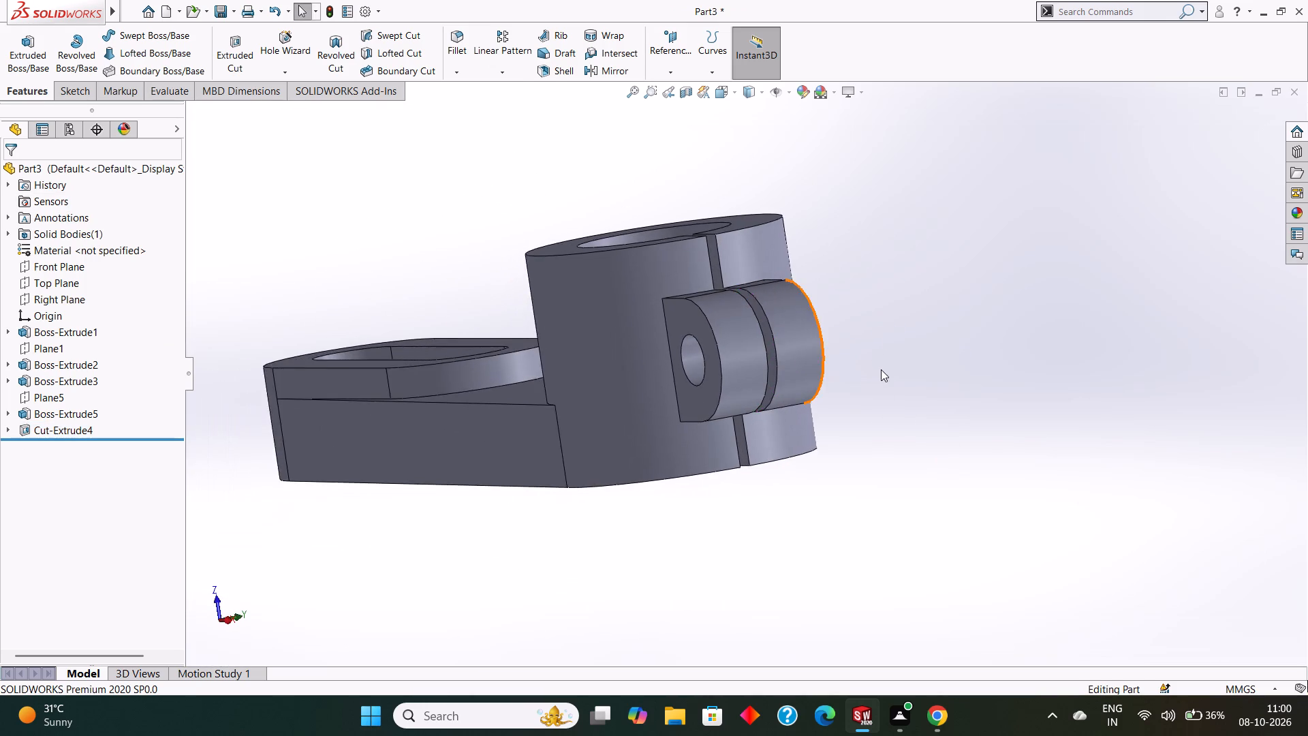
scroll(885, 367, up, 2)
middle_drag(897, 356, 980, 350)
scroll(978, 353, up, 2)
middle_drag(982, 324, 1003, 405)
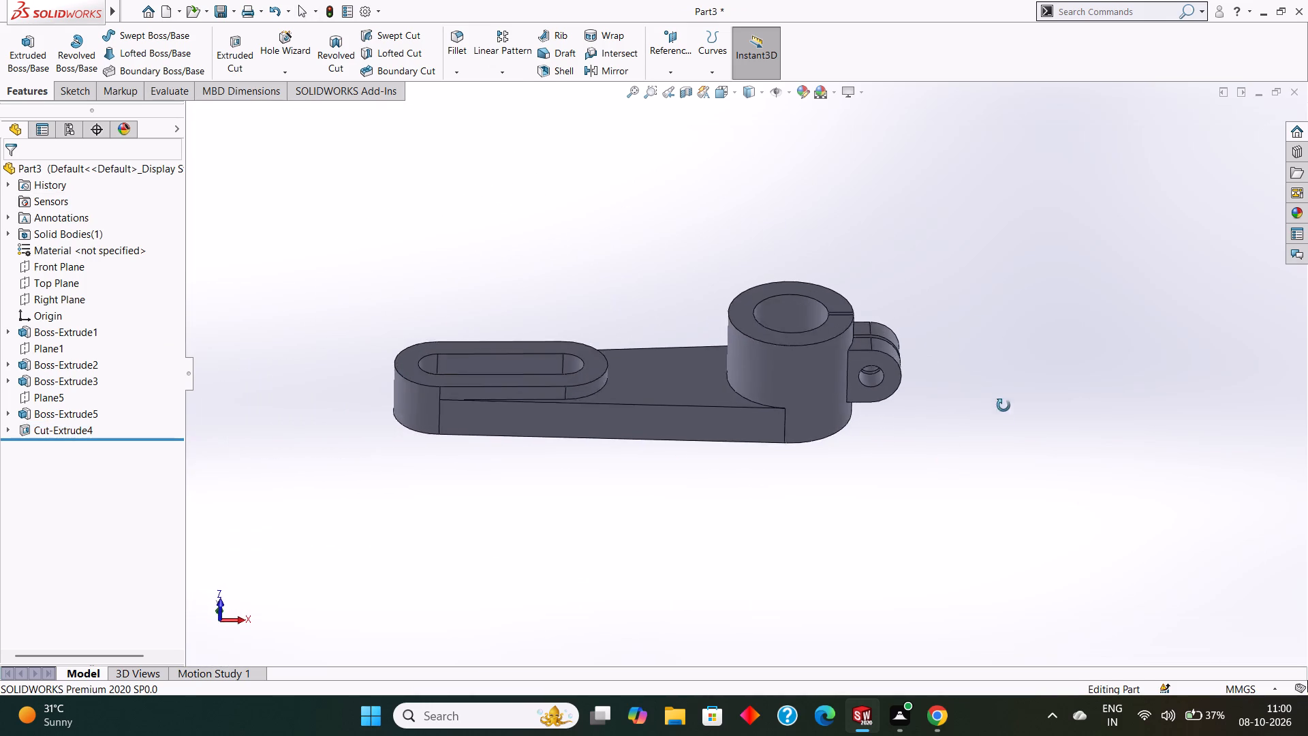
middle_drag(1003, 405, 1006, 460)
middle_drag(1004, 367, 986, 372)
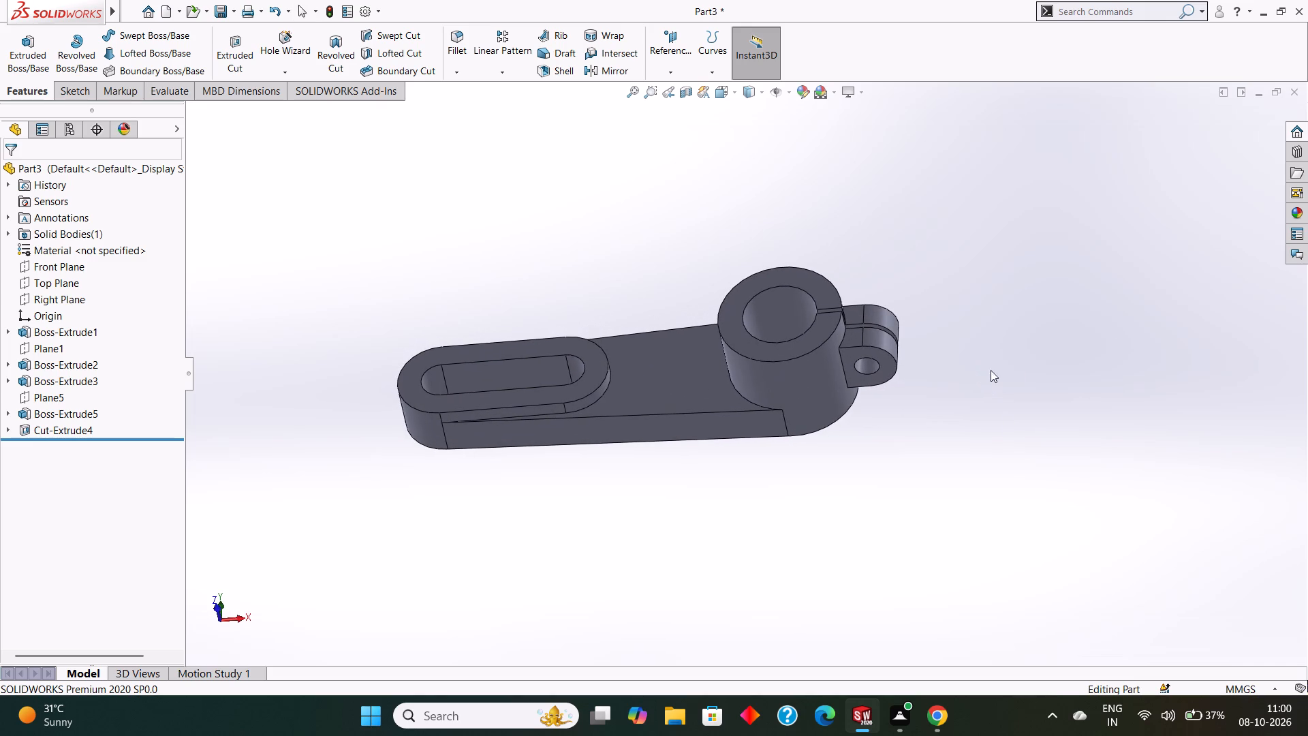
Apply the polished aluminum metal appearance to the whole part.
click(1298, 211)
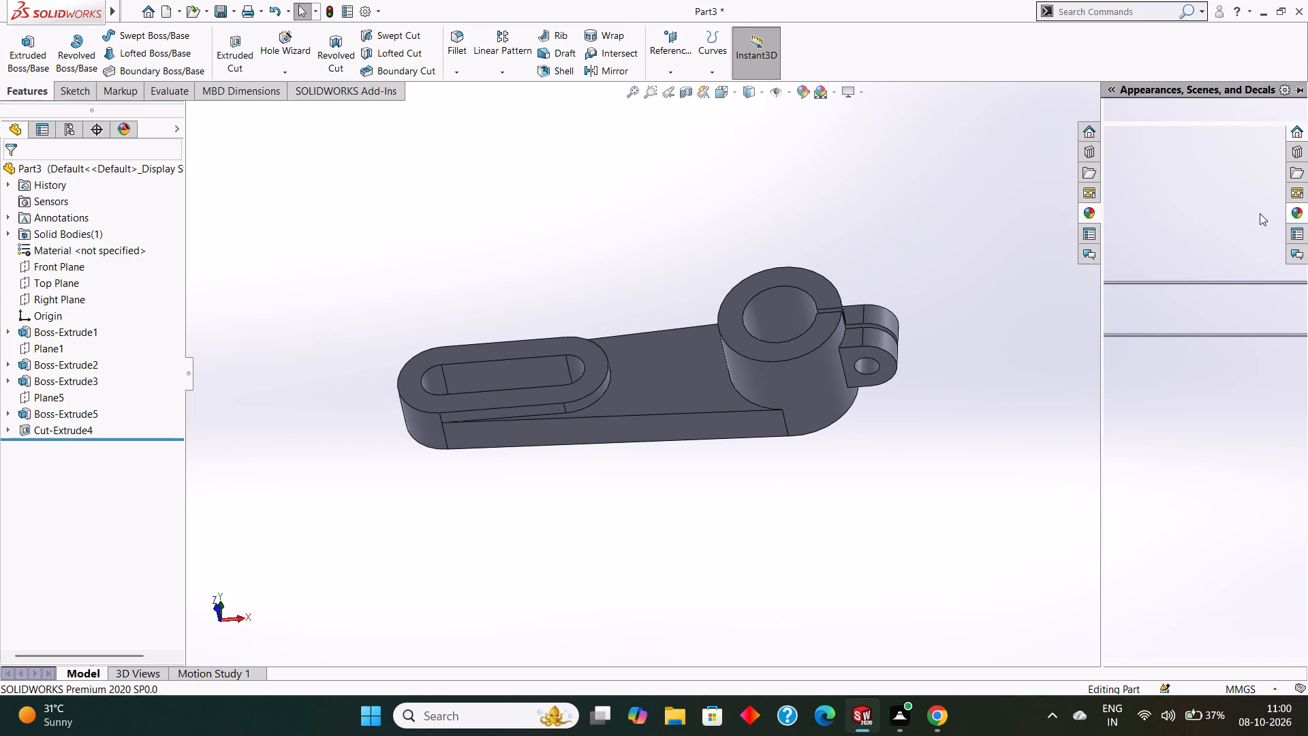
click(1120, 132)
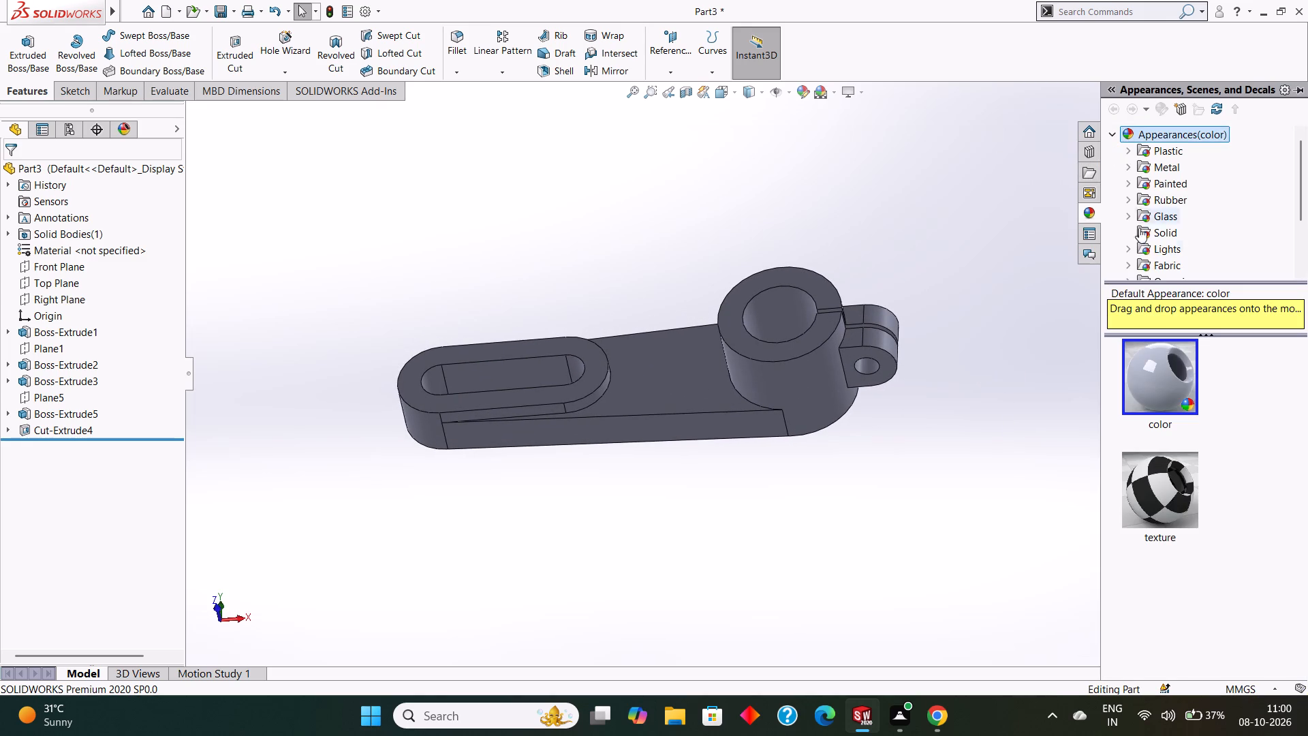
click(1165, 168)
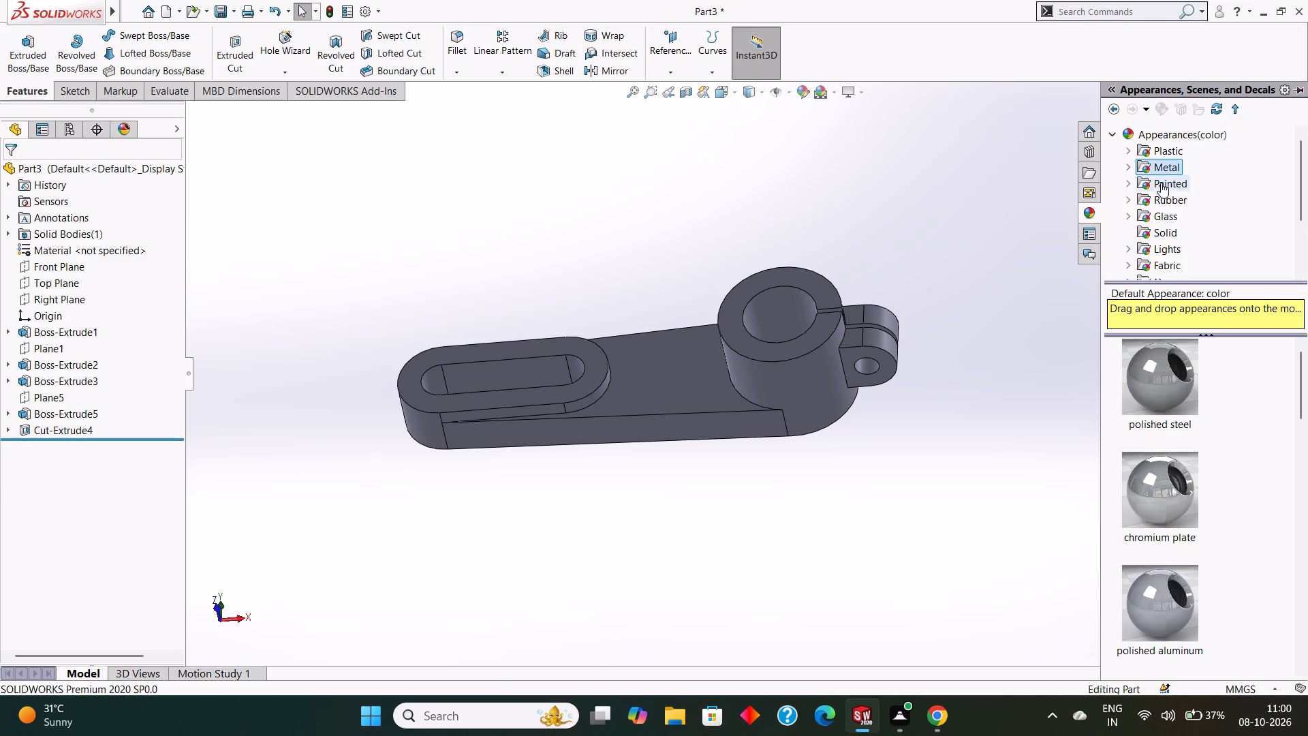
drag(1165, 598, 1165, 599)
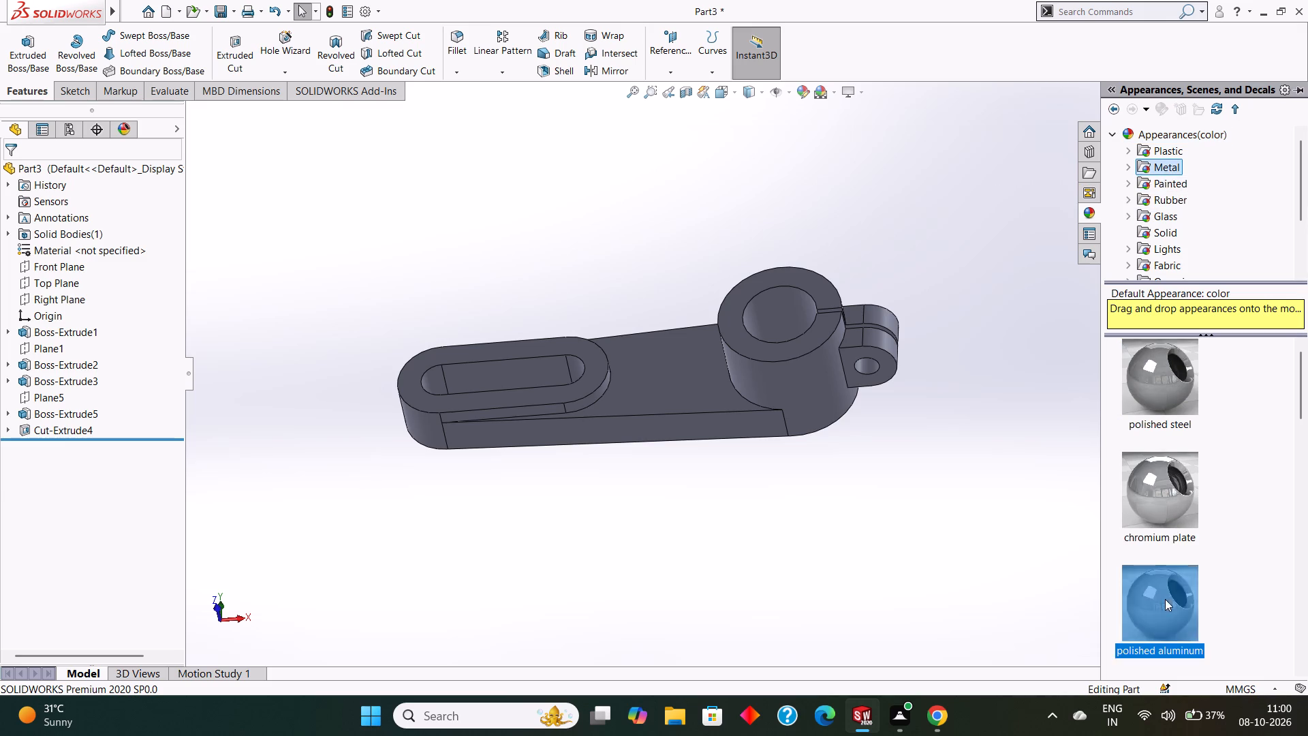
drag(1165, 599, 824, 354)
click(824, 354)
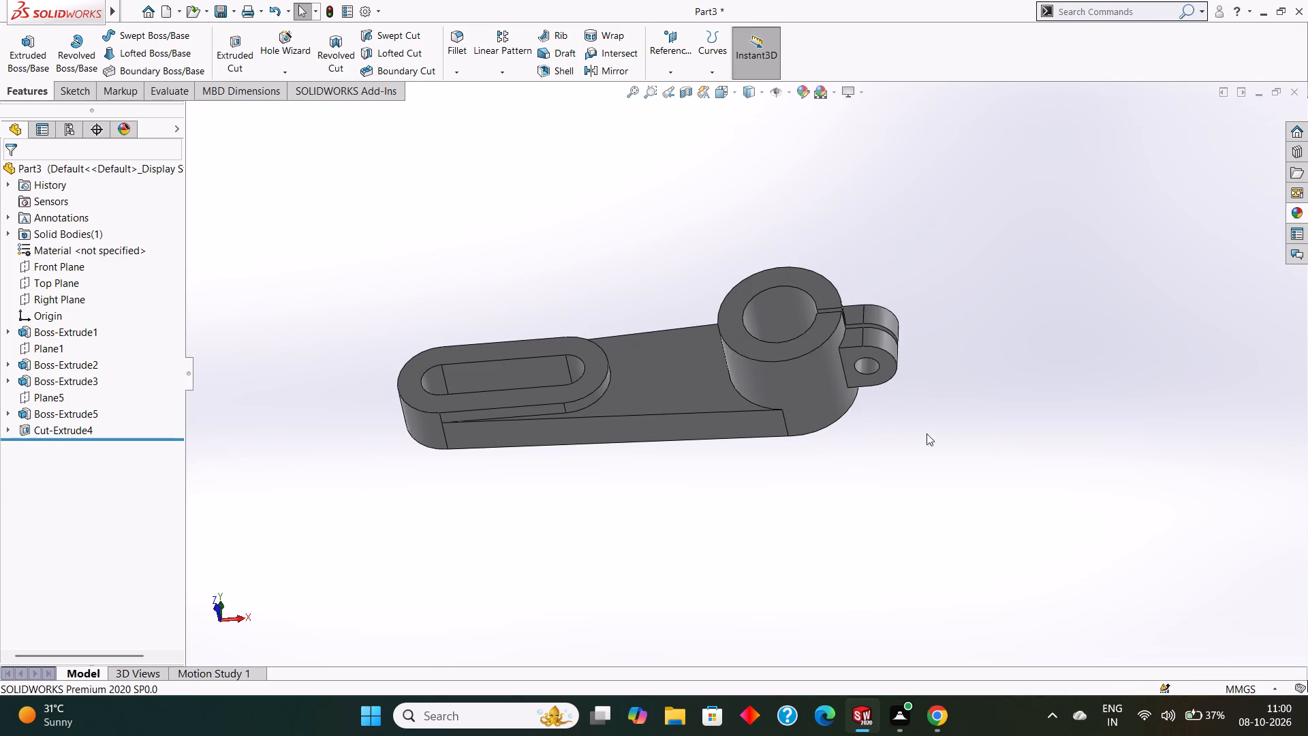
click(952, 438)
middle_click(954, 438)
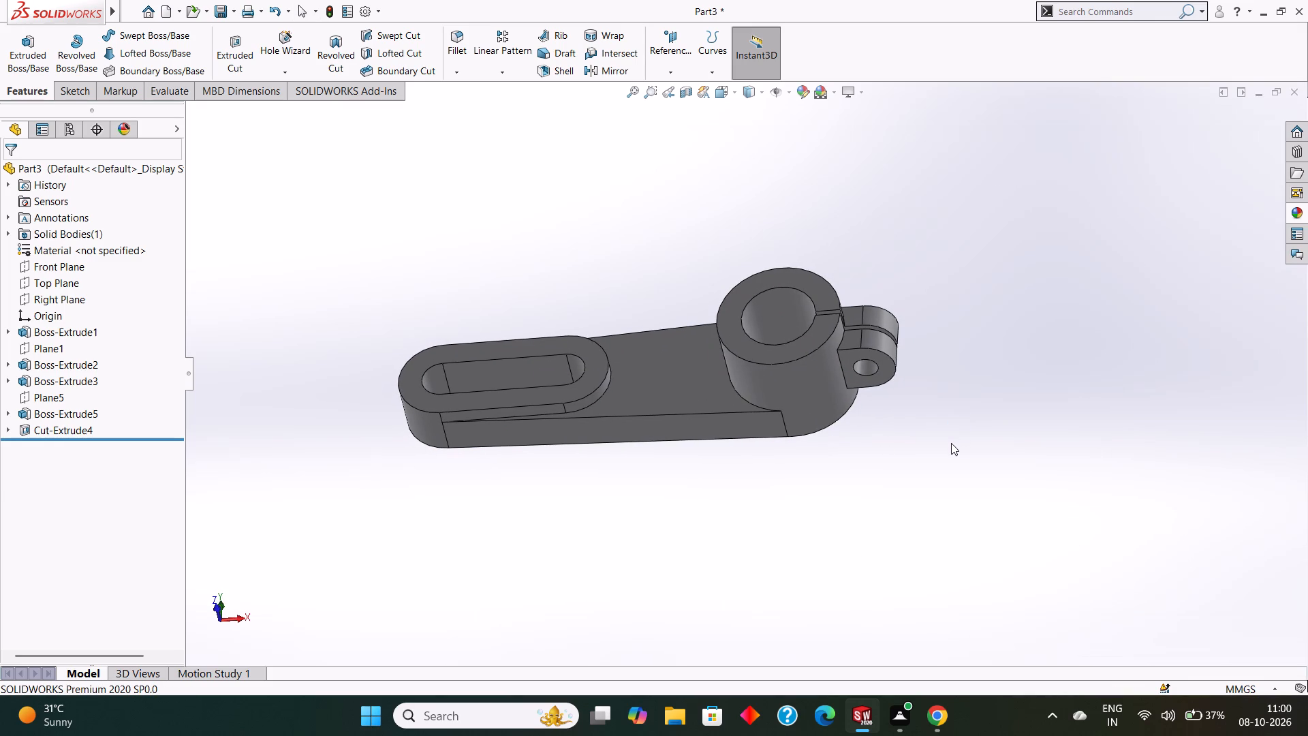
Save the part in the tryfuji folder as a SOLIDWORKS Part named "shaft clamp arm".
key(ctrl+s)
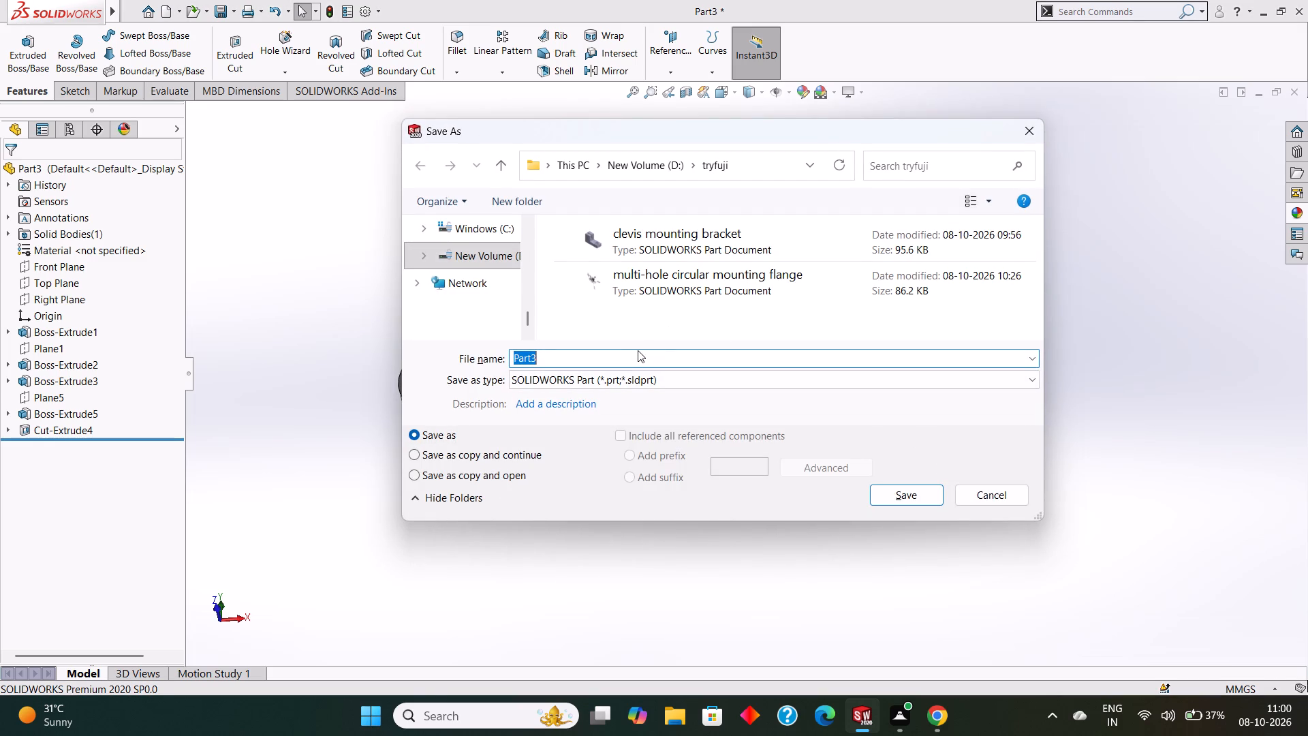
key(BackSpace)
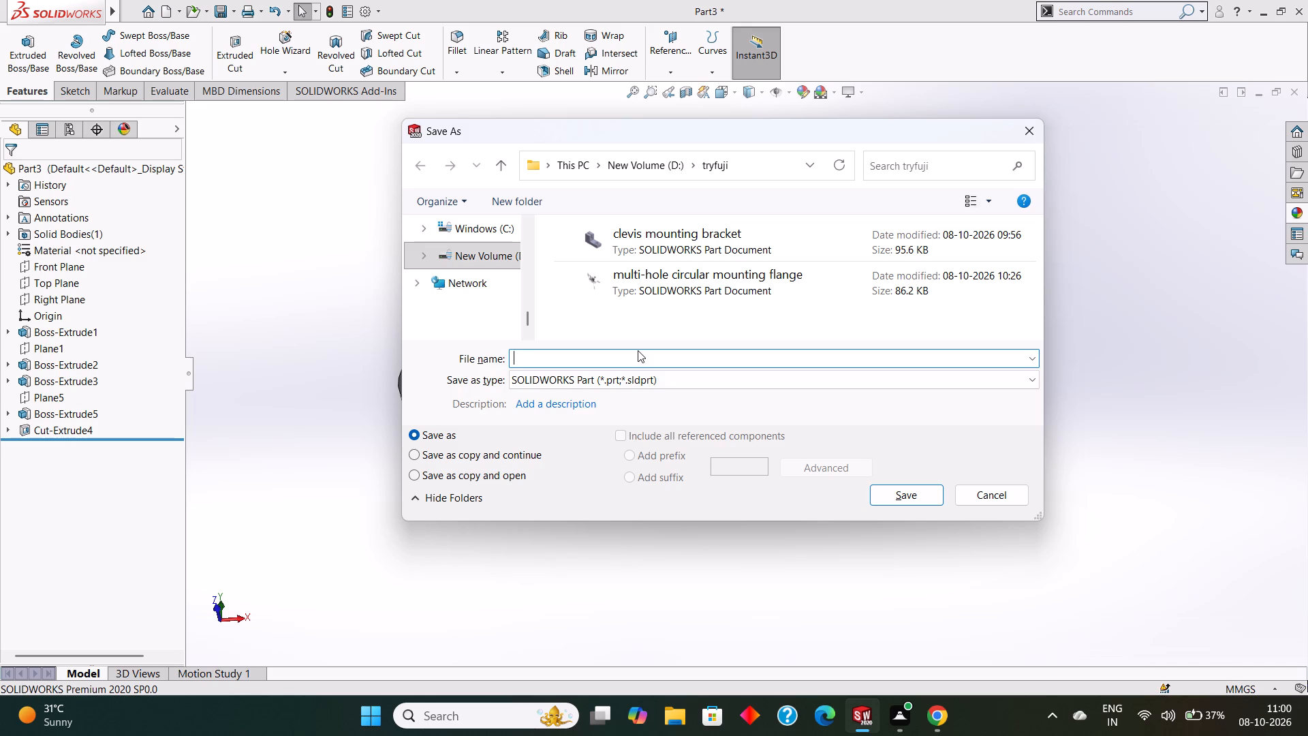
text(shaft)
key(space)
text(cla)
text(mp)
key(space)
text(ar)
key(m)
click(907, 495)
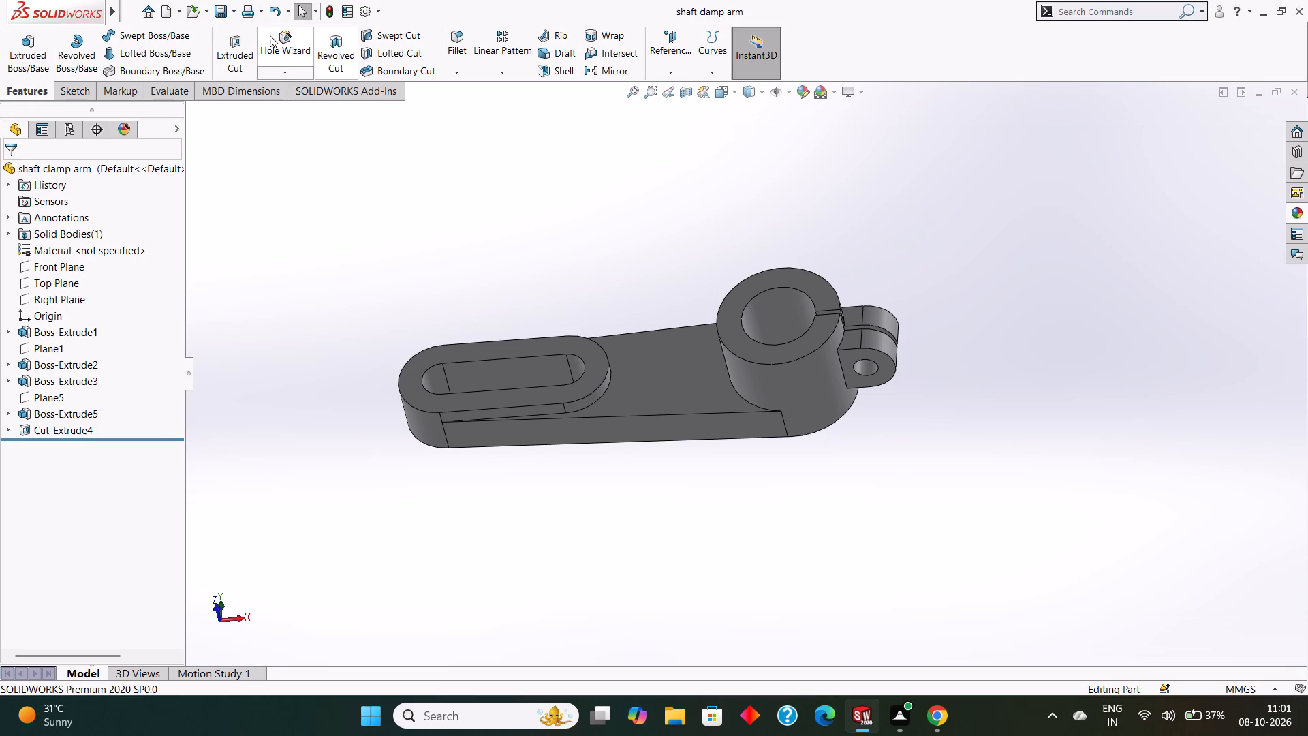
Save a PDF version of the part in the tryfuji folder under the name "shaft clamp arm".
click(237, 13)
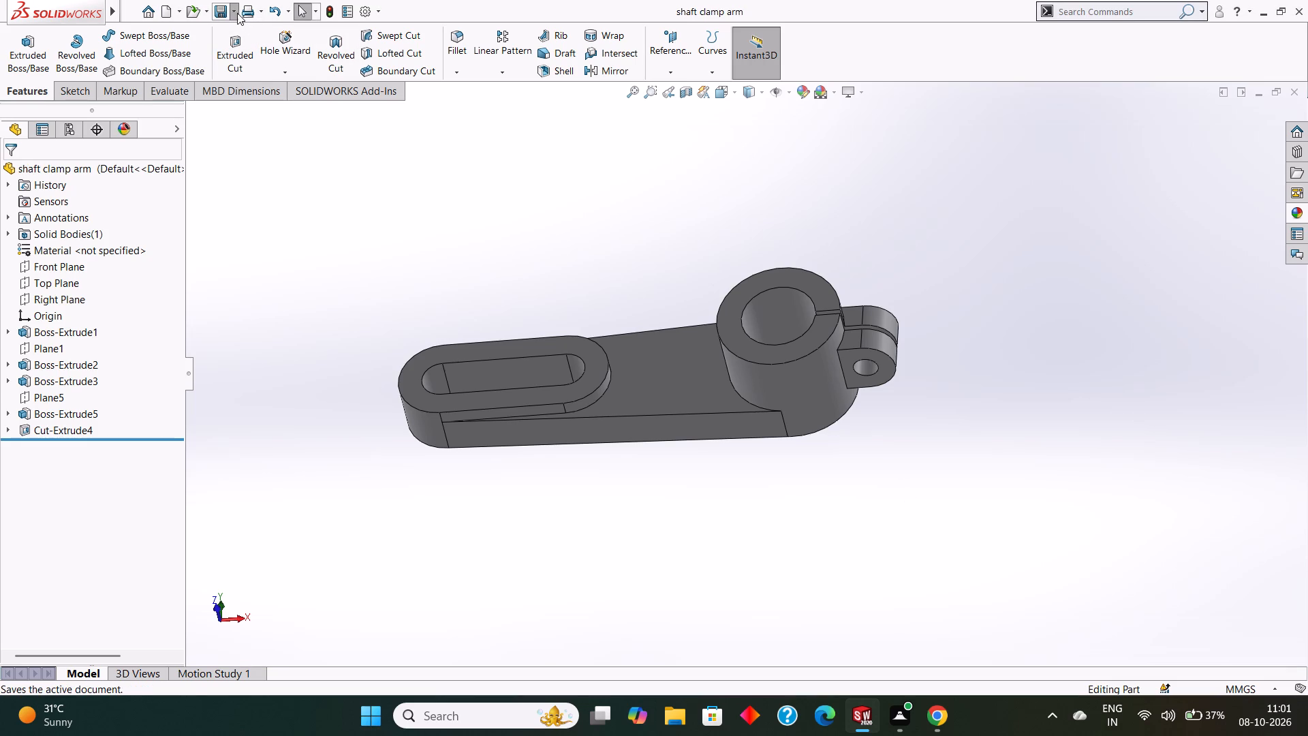
click(244, 48)
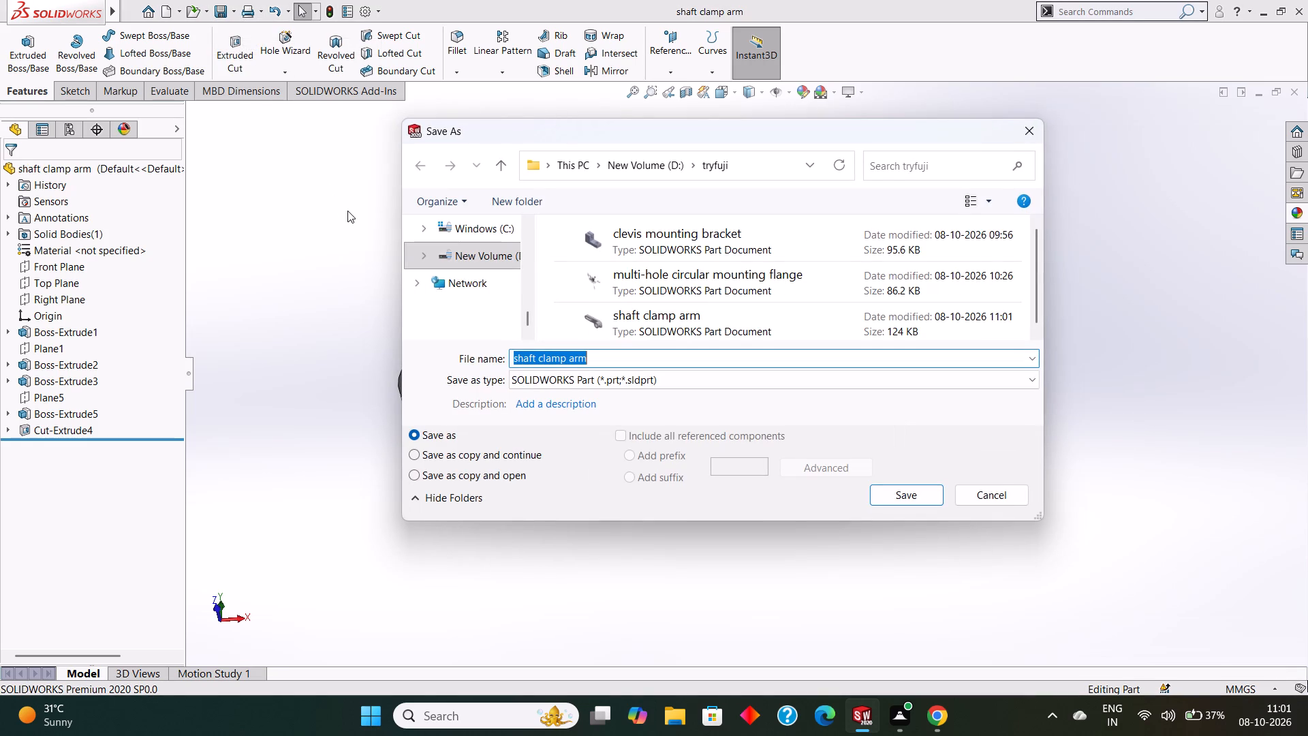
click(679, 375)
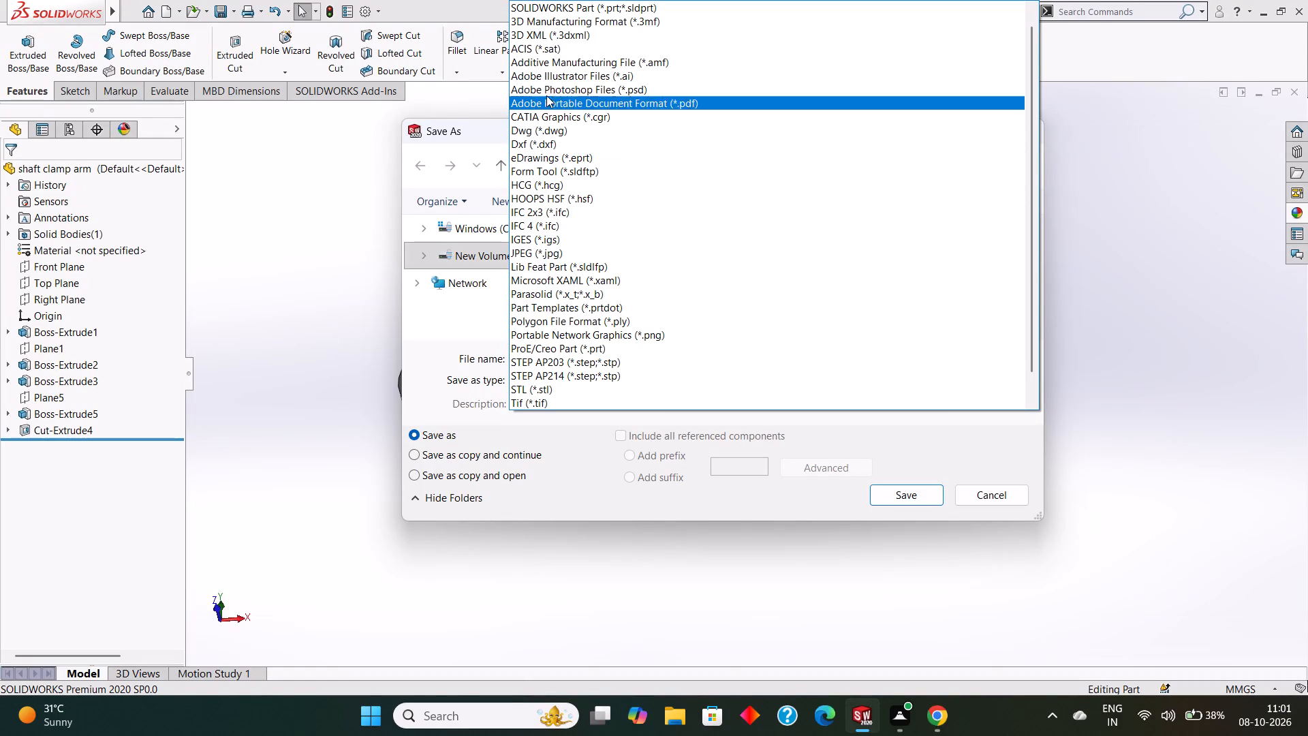
click(610, 99)
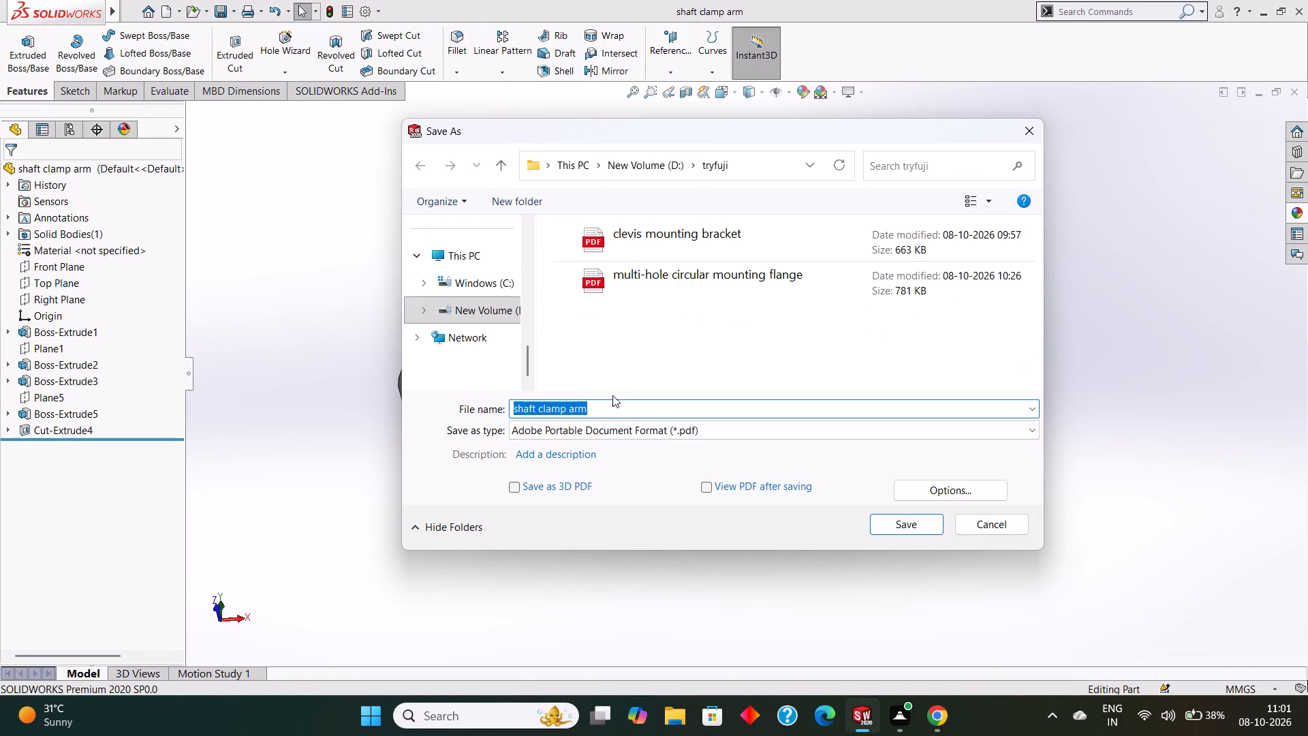
click(602, 411)
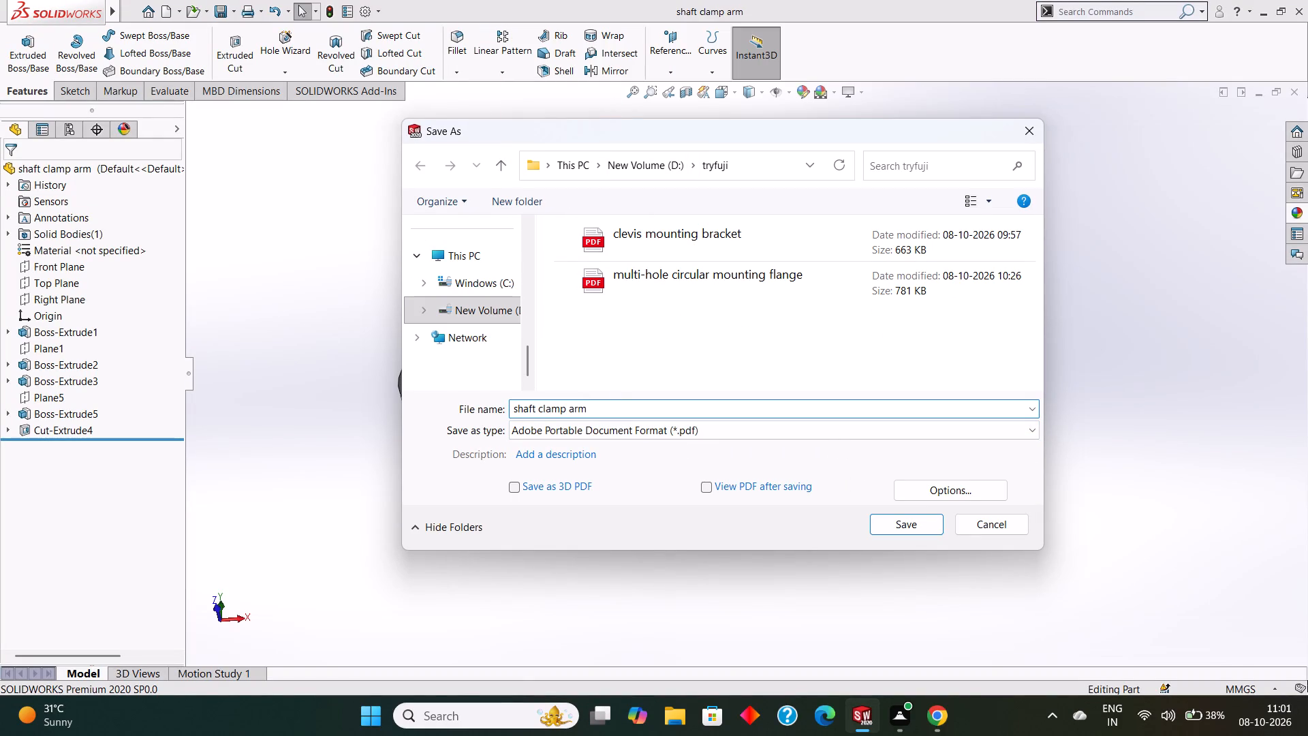
click(899, 523)
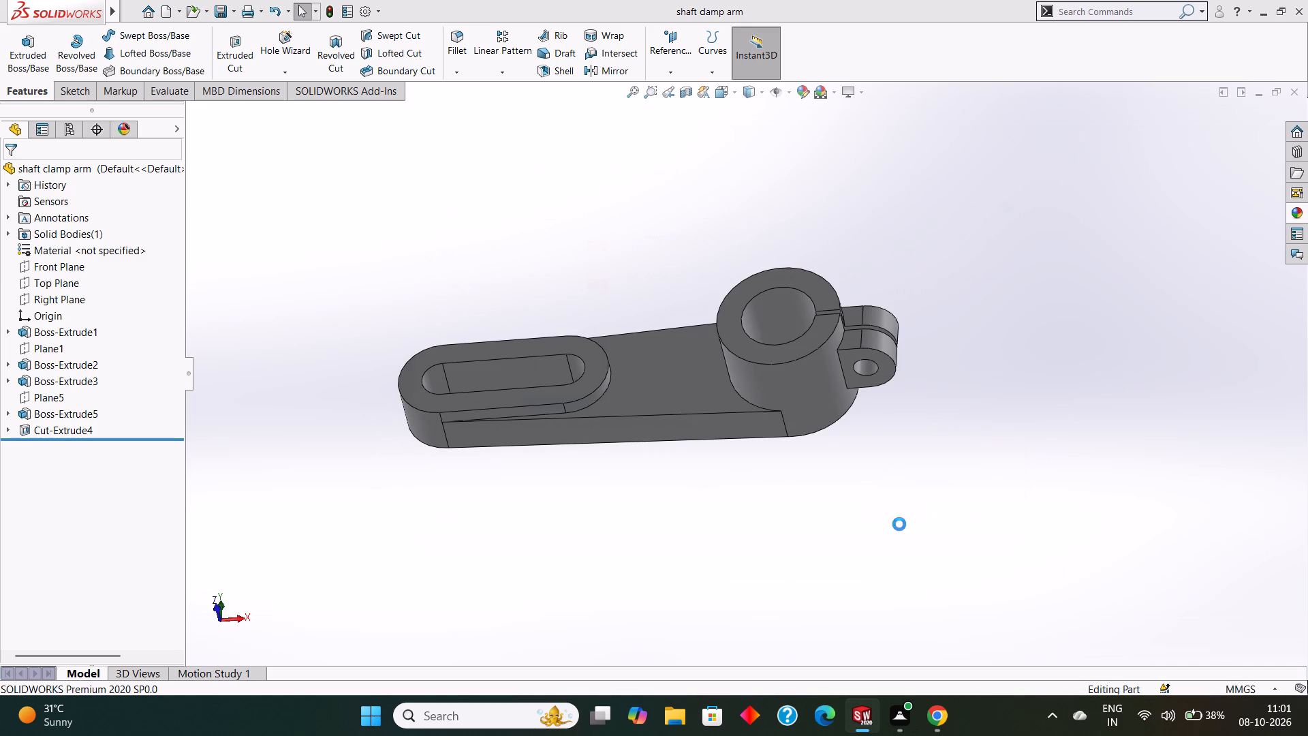